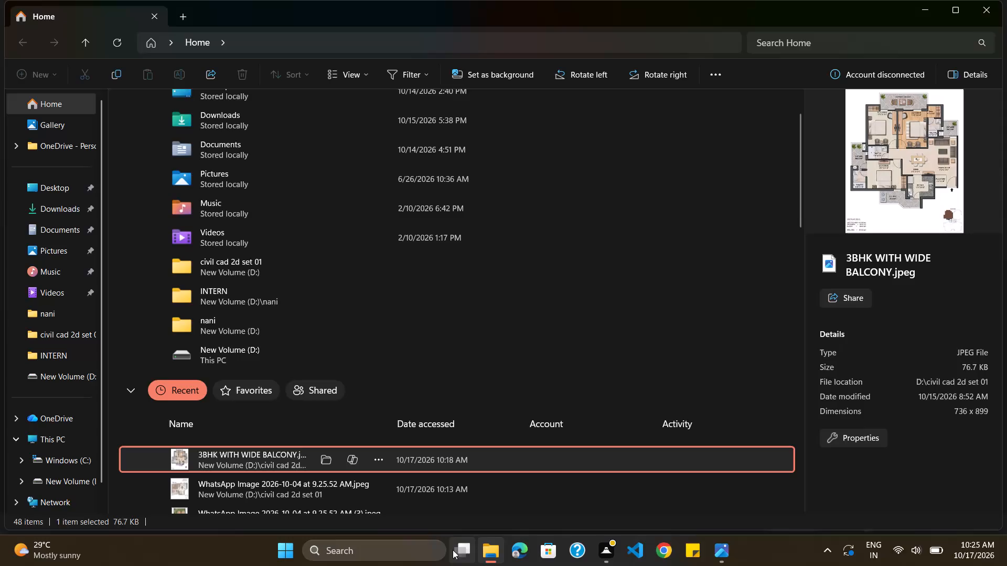
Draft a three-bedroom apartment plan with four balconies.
Launch AutoCAD 2019 - English from the system search and run it under its trial licence.
left_click(406, 547)
type("autp")
key("BackSpace")
key("o")
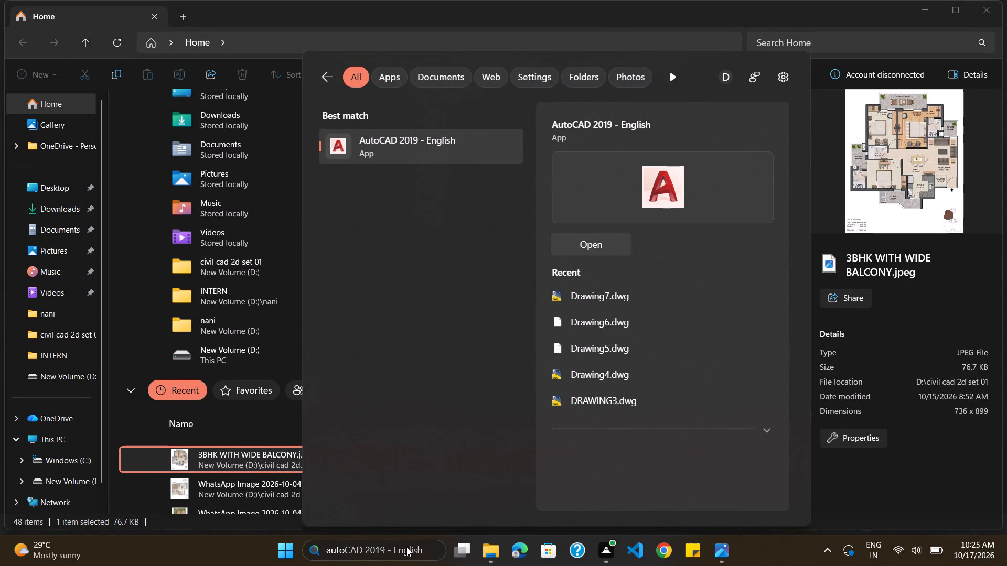
key("Return")
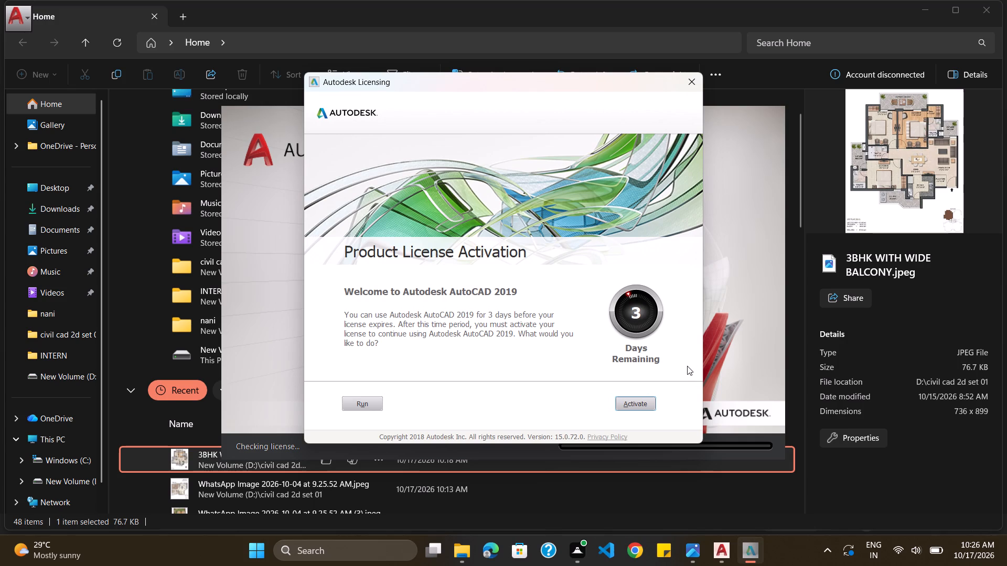
left_click(358, 398)
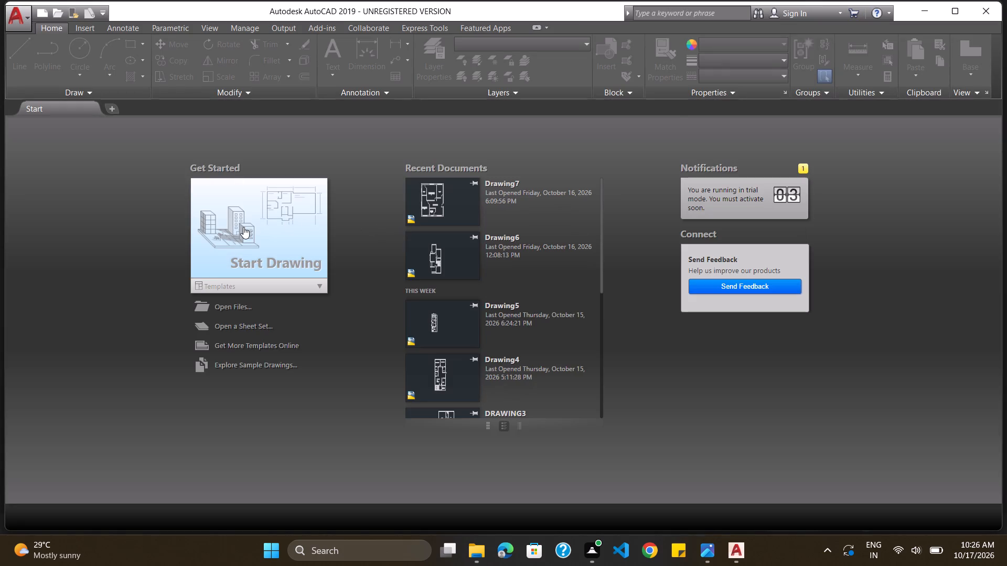
Start a new blank drawing.
left_click(243, 227)
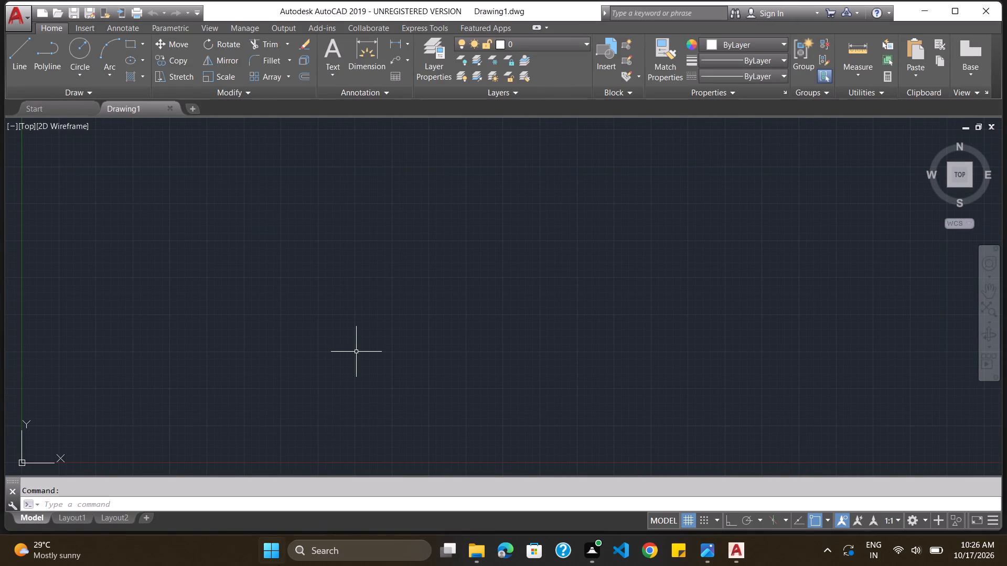
Start the Ray command in the new drawing.
left_click(288, 505)
type("ray")
key("Return")
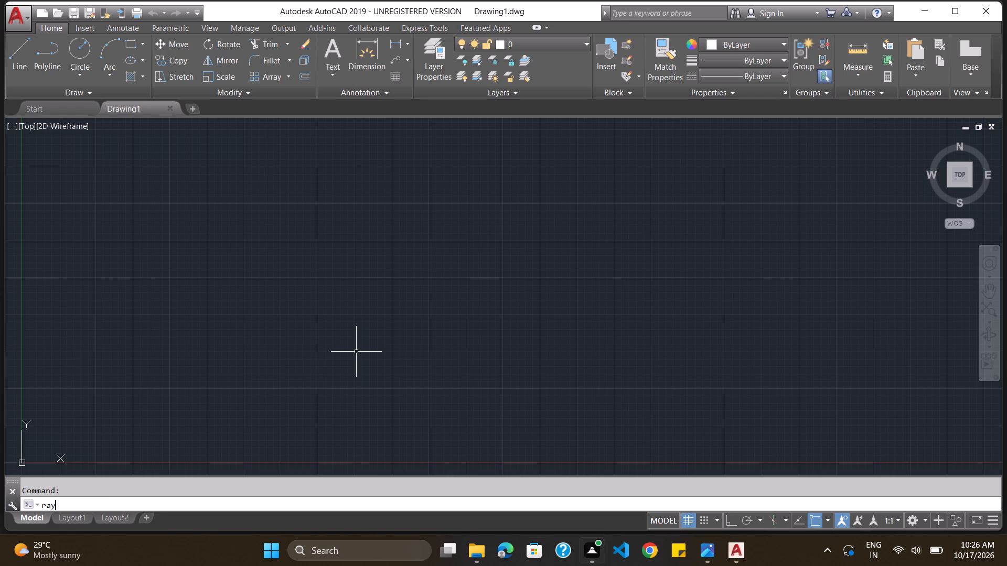
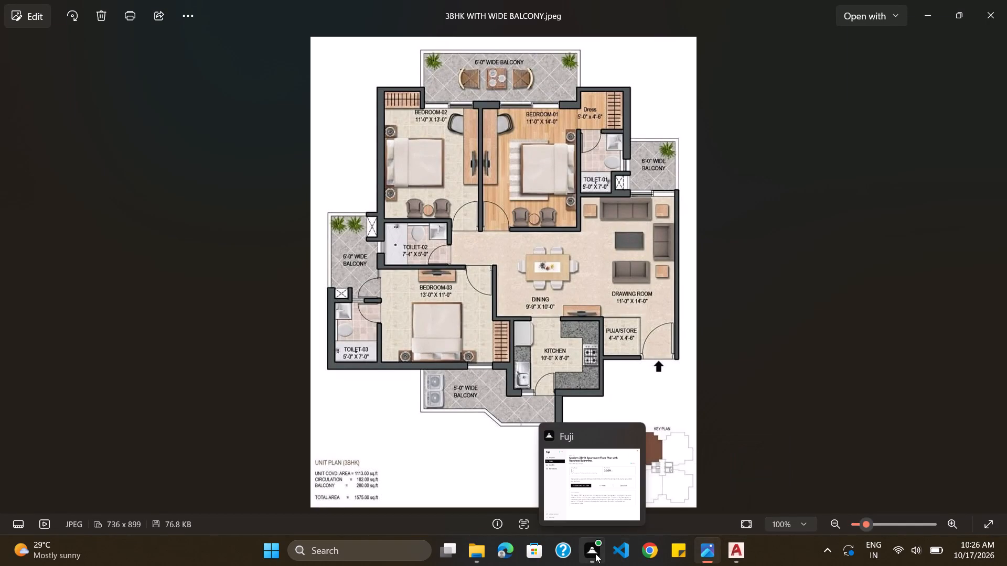
Switch to AutoCAD, turn on Ortho mode and draw one horizontal and one upward vertical ray from a shared start point near the origin.
left_click(740, 554)
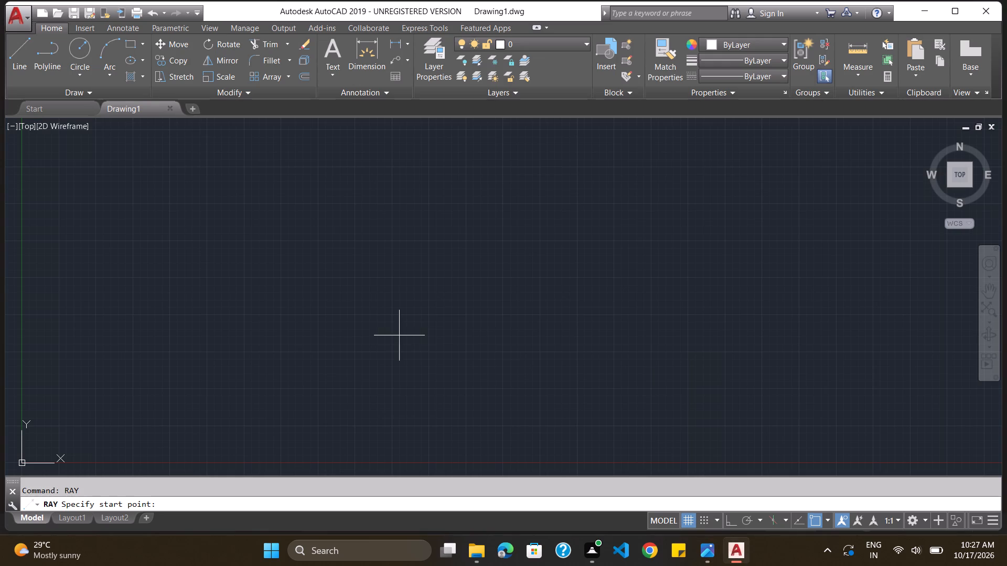
left_click(177, 409)
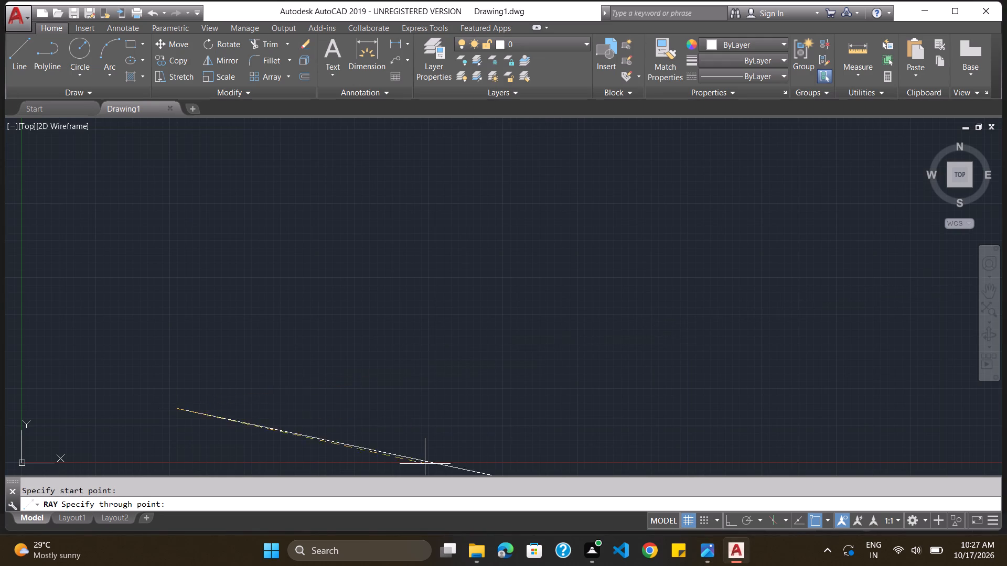
left_click(732, 517)
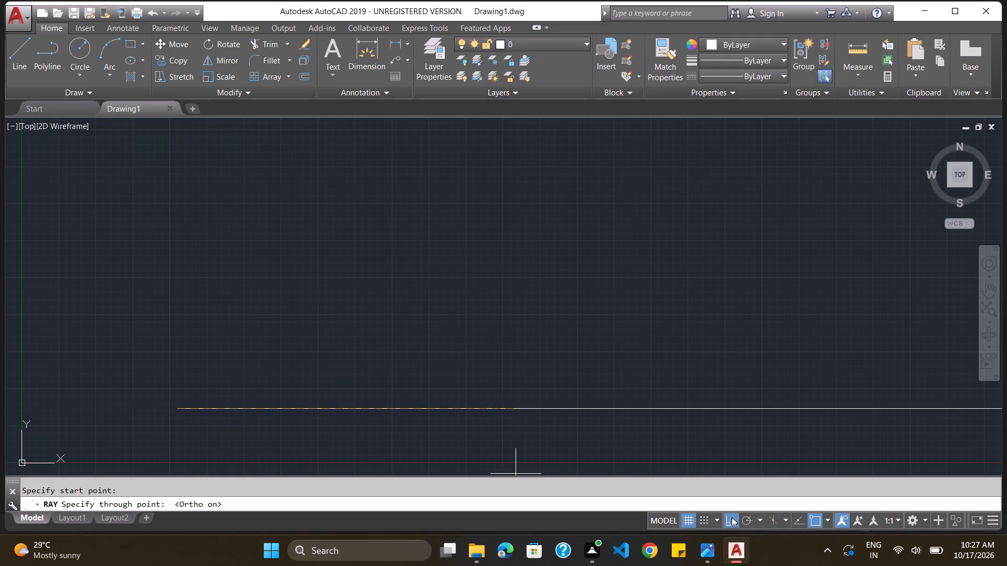
left_click(708, 436)
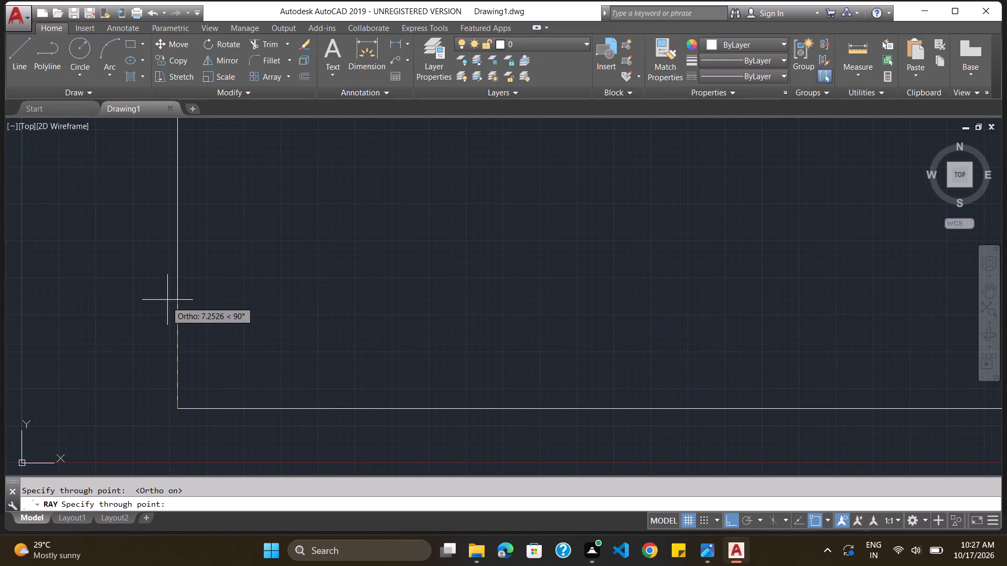
left_click(168, 297)
key("Escape")
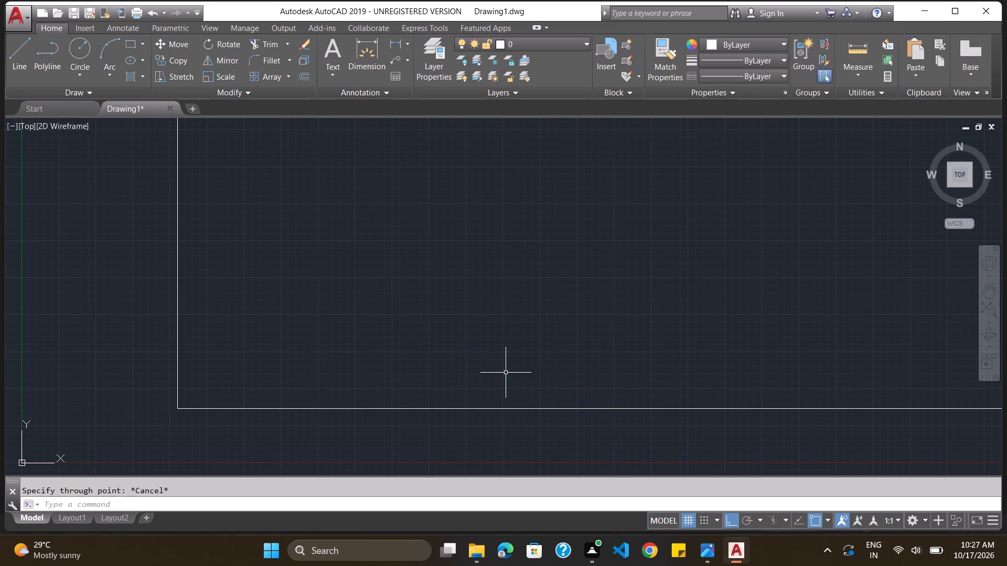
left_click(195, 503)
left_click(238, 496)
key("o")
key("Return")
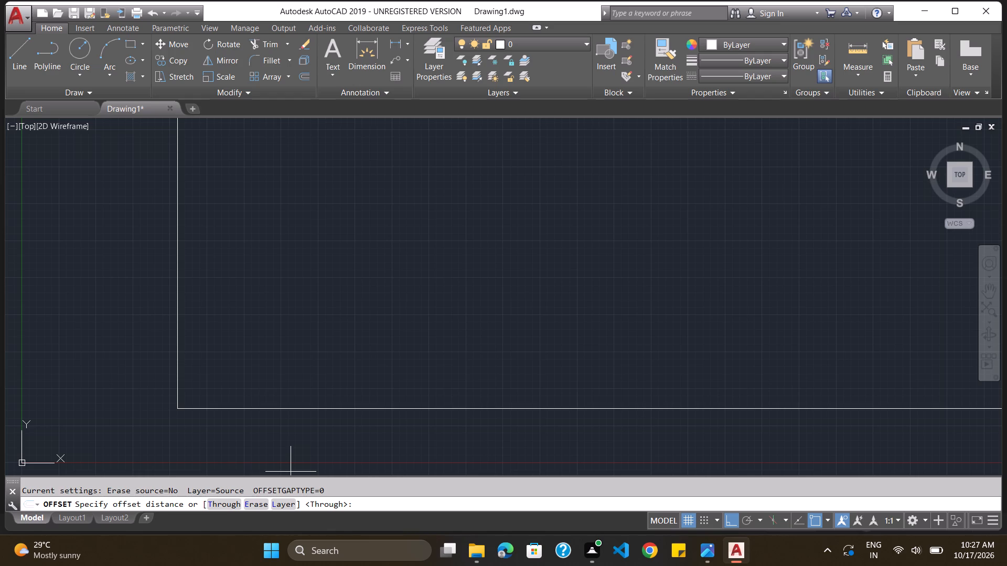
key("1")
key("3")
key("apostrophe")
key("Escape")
Set the drawing units' length type to Architectural.
type("units")
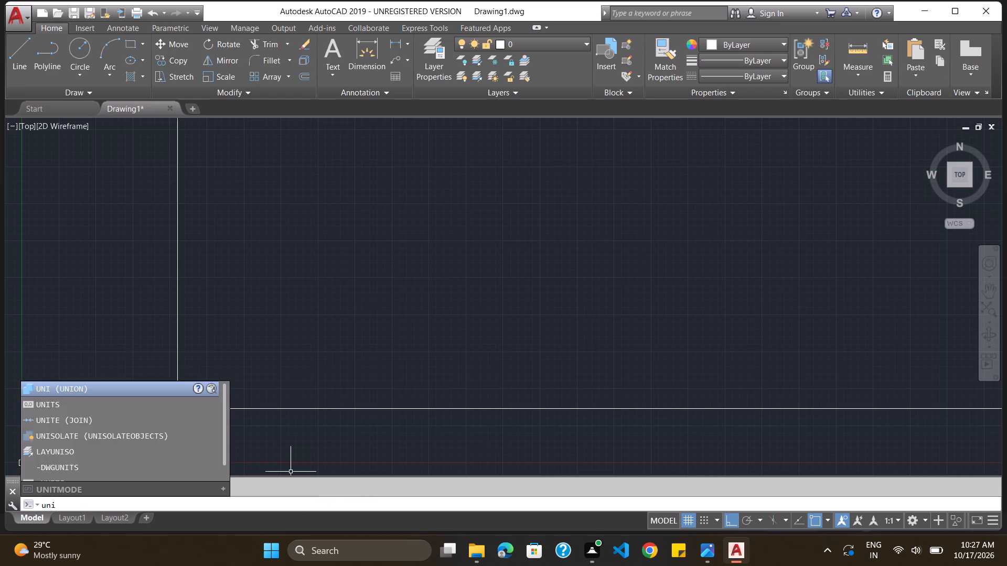
key("Return")
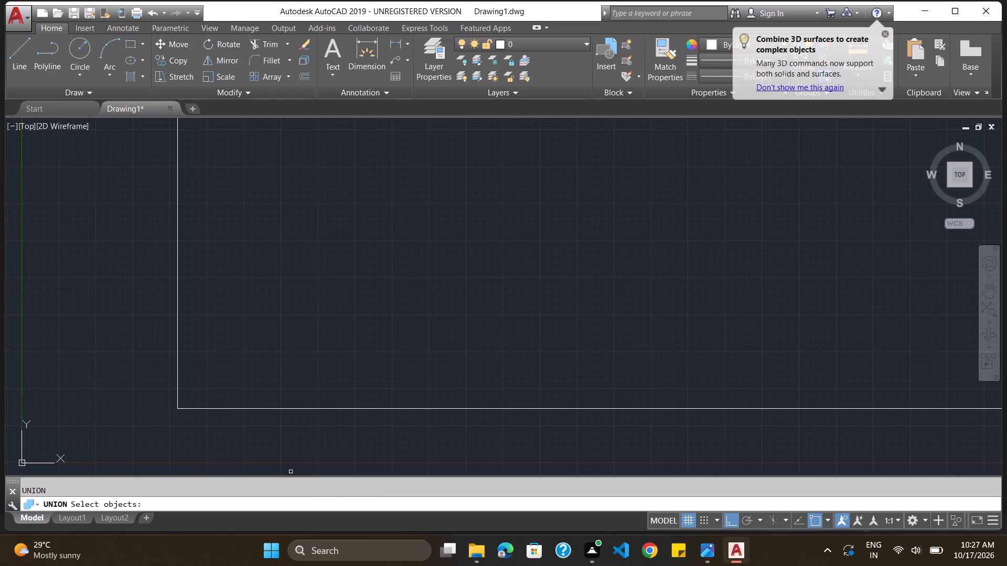
key("Escape")
type("units")
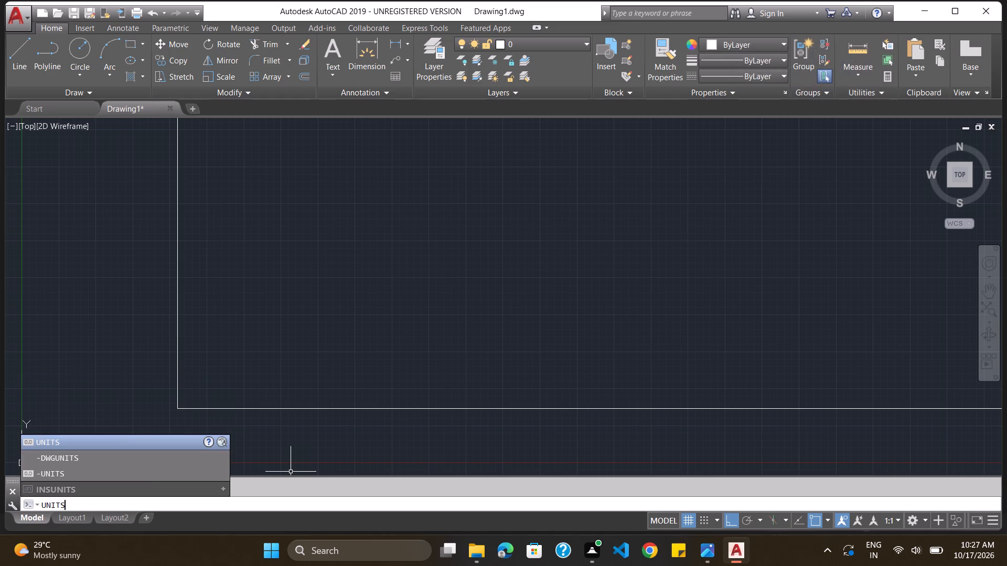
key("Return")
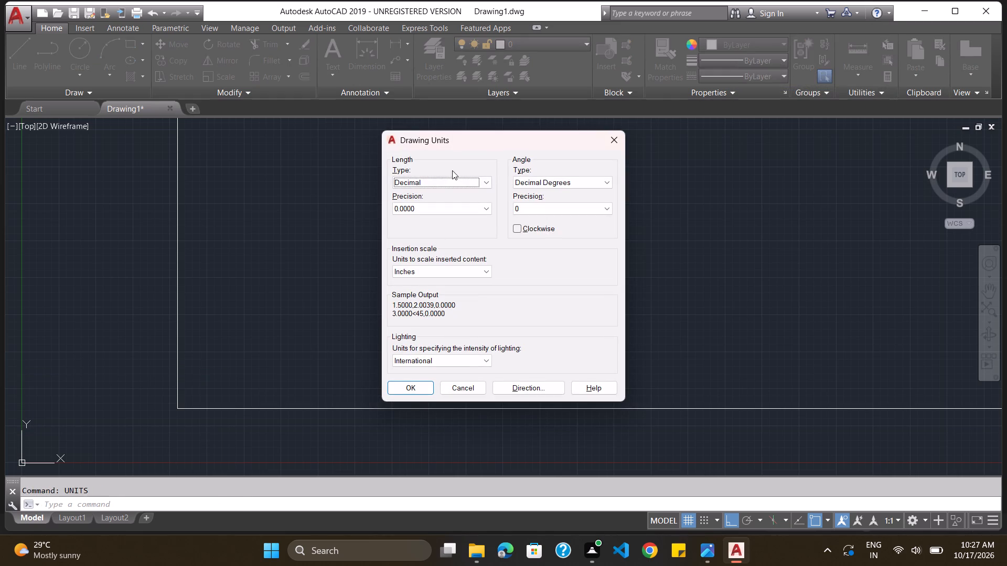
left_click(450, 180)
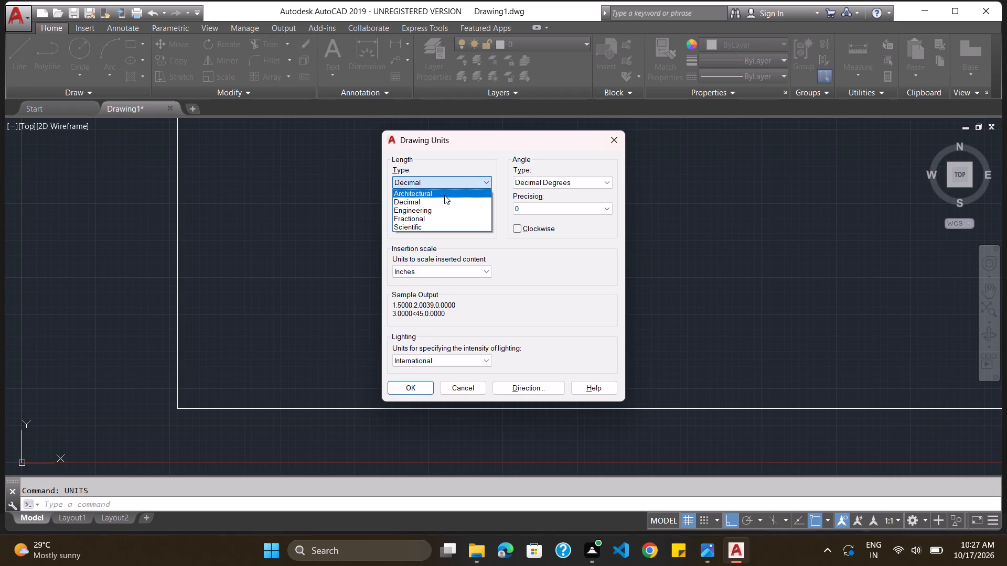
left_click(444, 195)
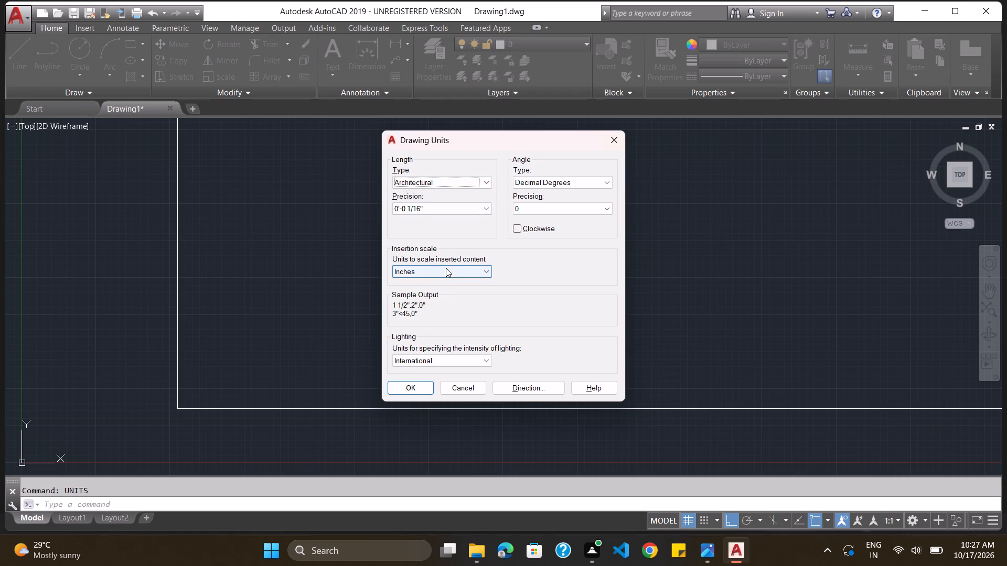
left_click(426, 388)
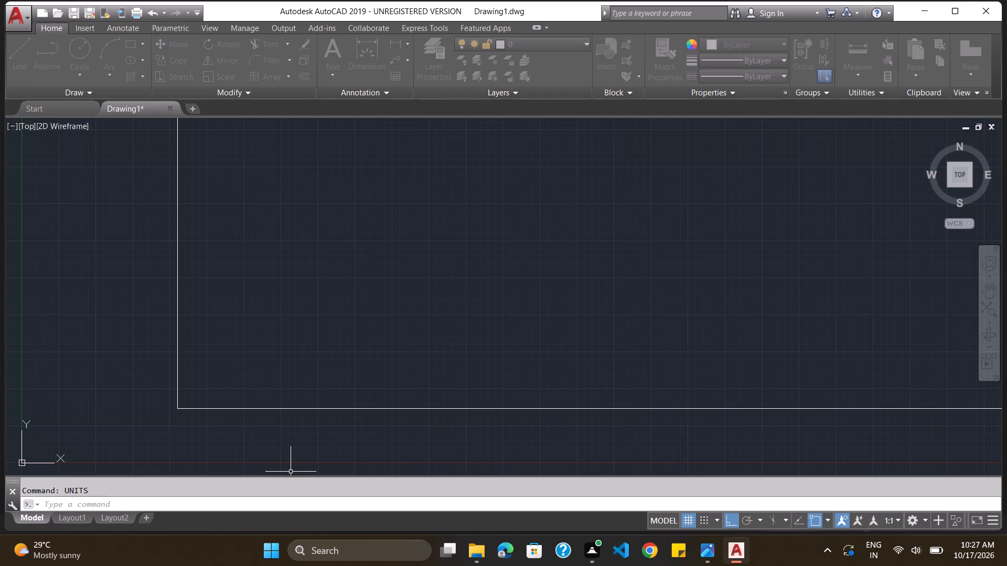
Offset the vertical ray 4.5" inward, toward the side where the horizontal ray runs.
left_click(372, 498)
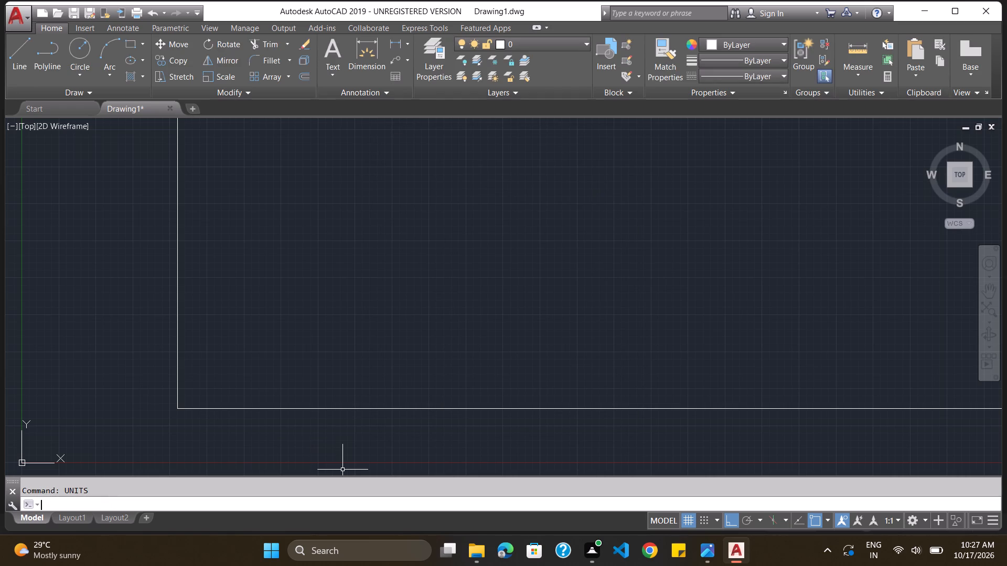
key("o")
key("Return")
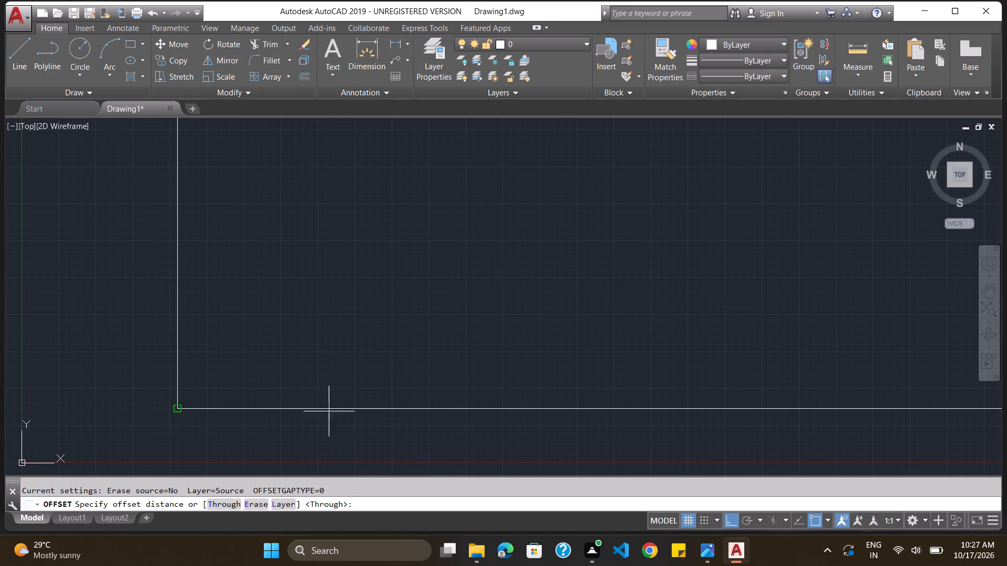
left_click(385, 505)
type("4.5\"")
key("Return")
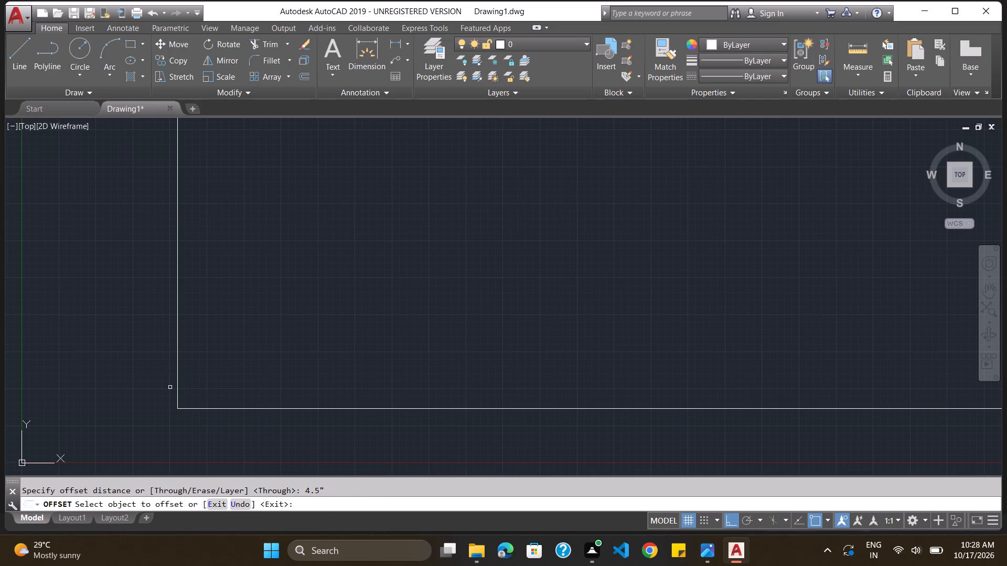
left_click_drag(178, 388, 197, 389)
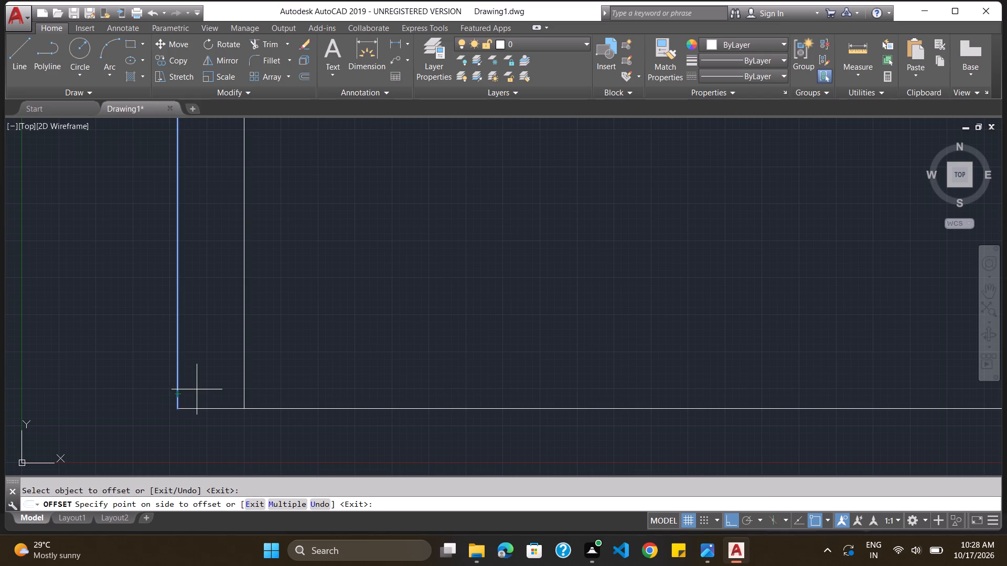
left_click(197, 389)
scroll(279, 313, "down", 2, "ctrl")
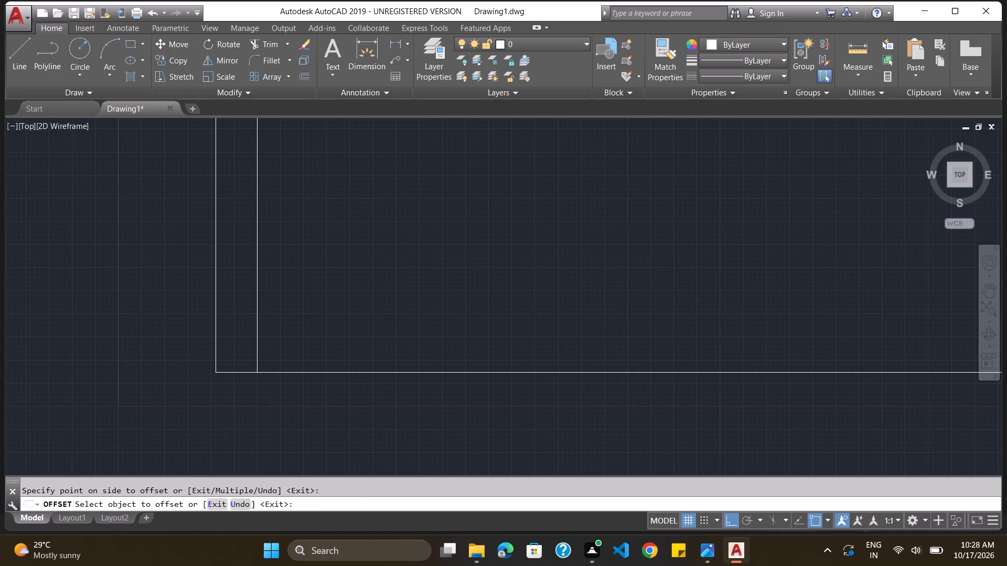
scroll(332, 238, "up", 1, "ctrl")
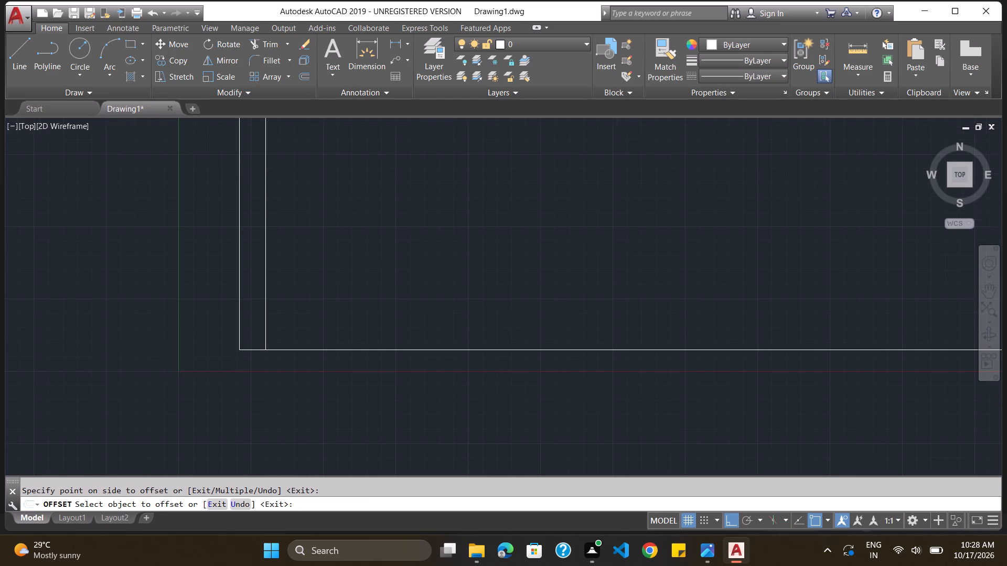
scroll(332, 238, "up", 2, "ctrl")
scroll(332, 238, "down", 3, "ctrl")
scroll(332, 238, "up", 1, "ctrl")
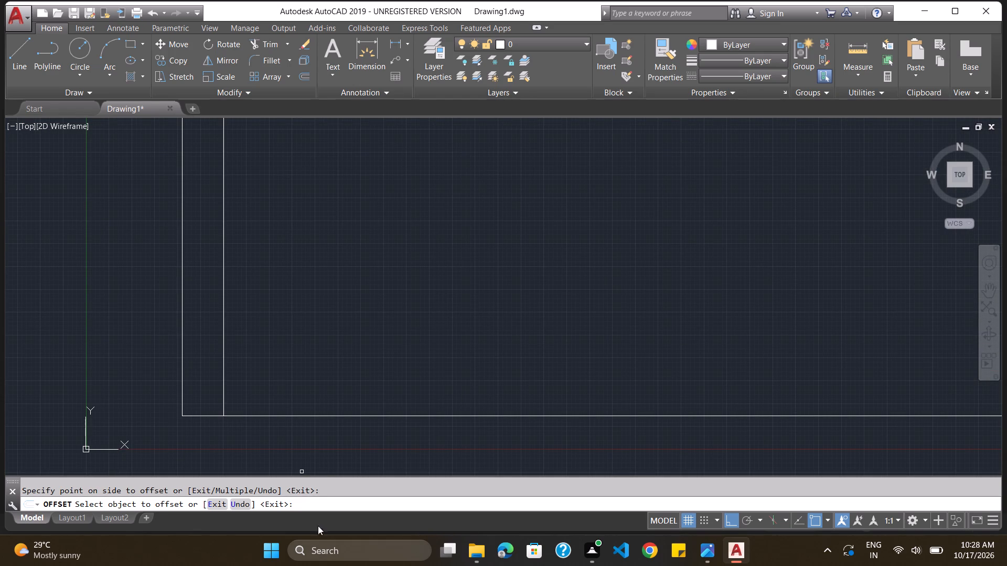
left_click(317, 504)
key("Escape")
Offset the bottom horizontal ray 9" upward.
key("Return")
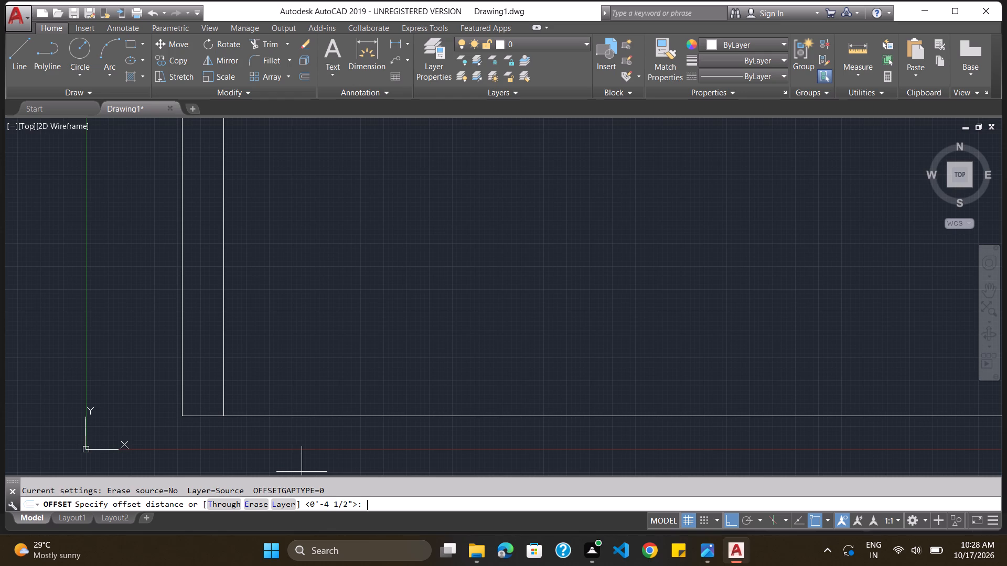
key("9")
key("shift+quotedbl")
key("Return")
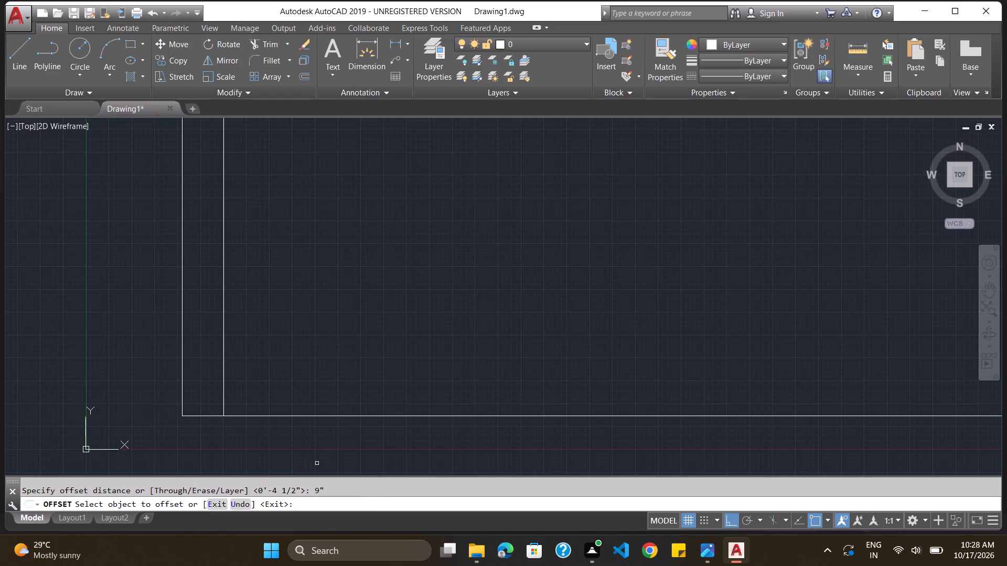
left_click_drag(309, 416, 317, 338)
left_click(317, 338)
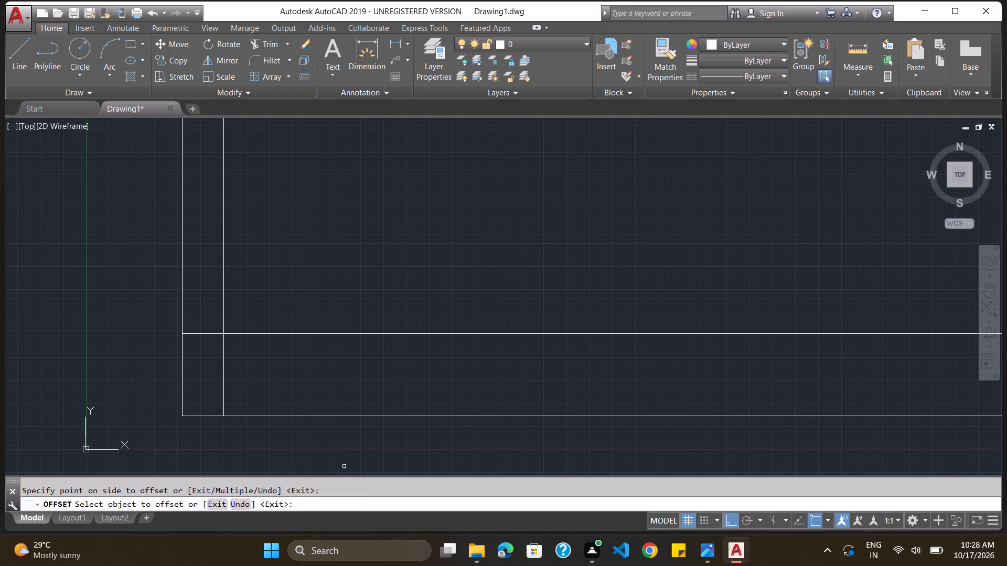
left_click(339, 502)
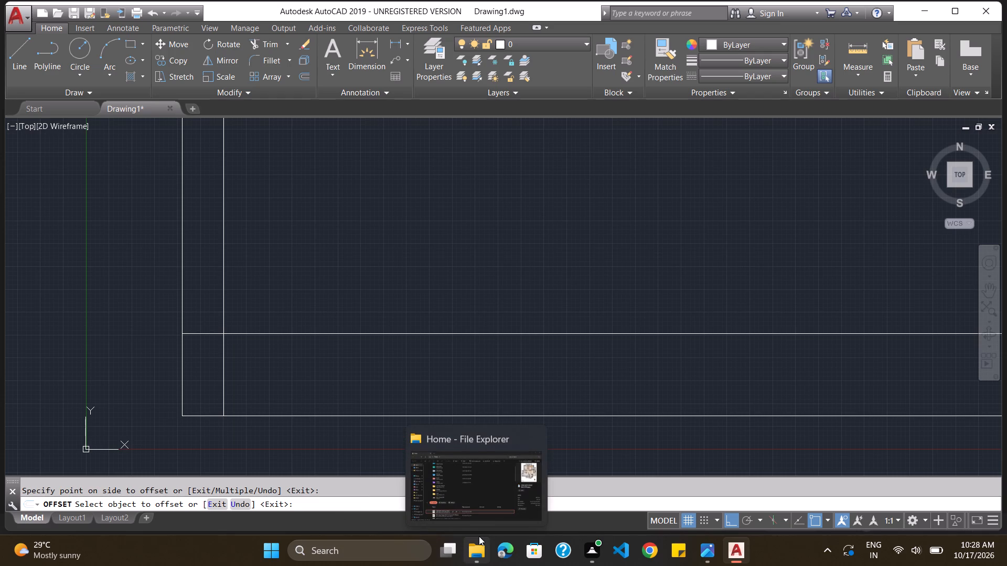
scroll(569, 342, "down", 4, "ctrl")
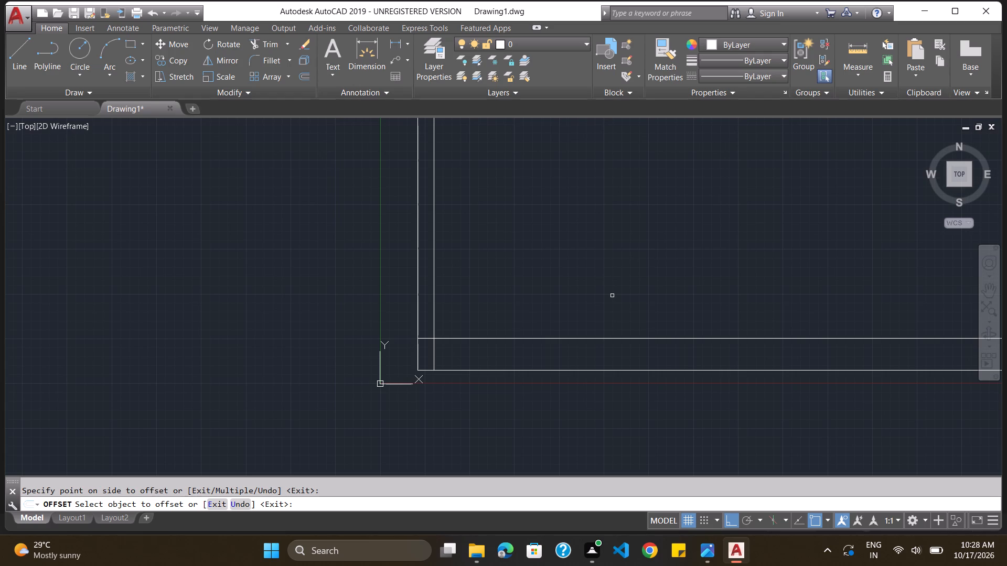
left_click(408, 495)
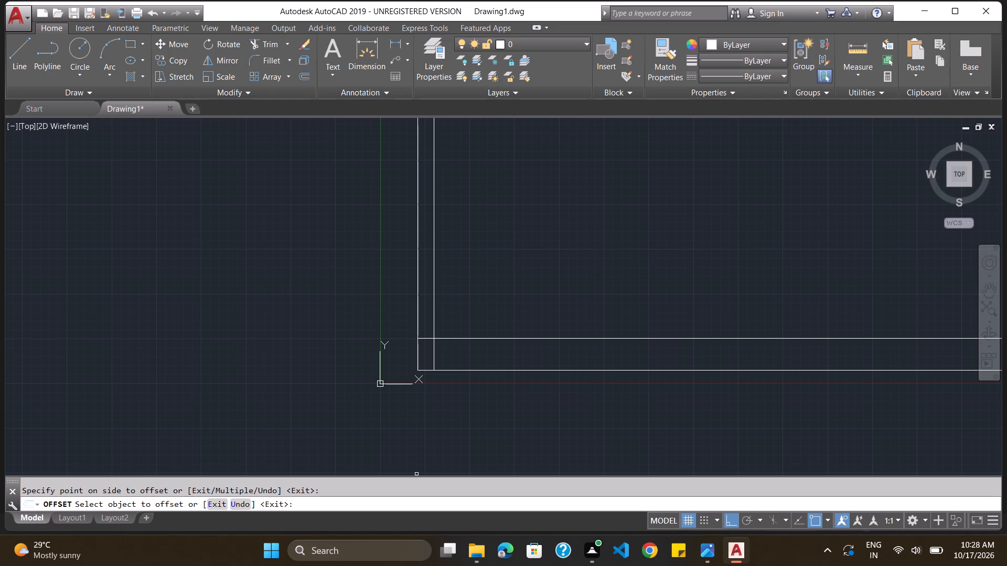
left_click(404, 499)
key("Escape")
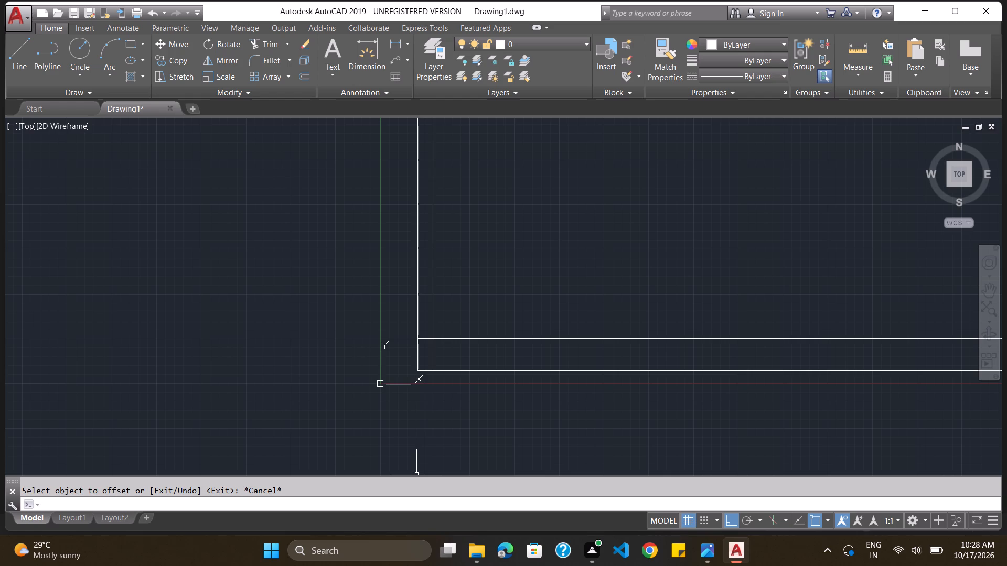
Offset the inner vertical wall line 13' to the right, across the room interior.
type("11")
key("BackSpace")
key("BackSpace")
key("o")
key("Return")
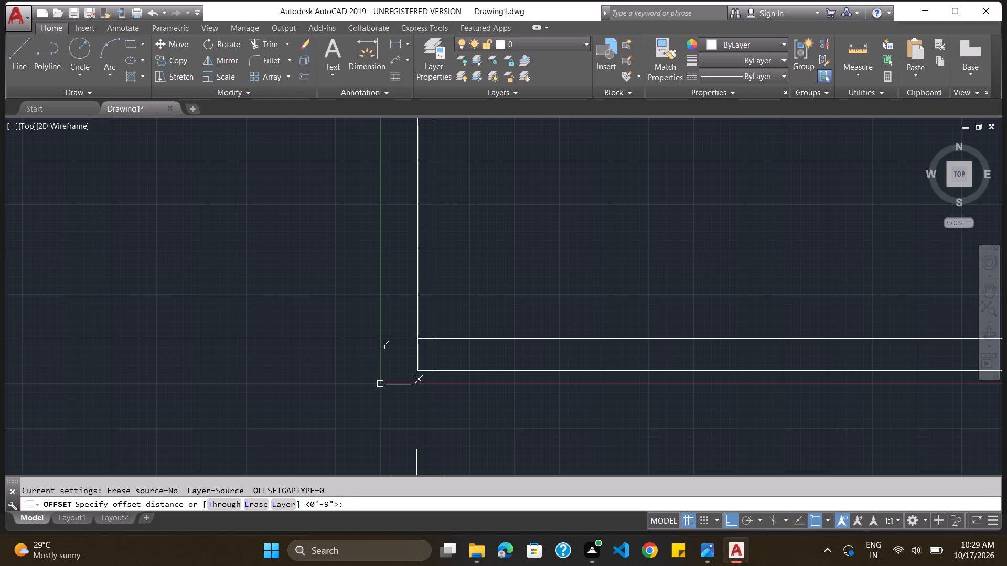
type("13'")
key("Return")
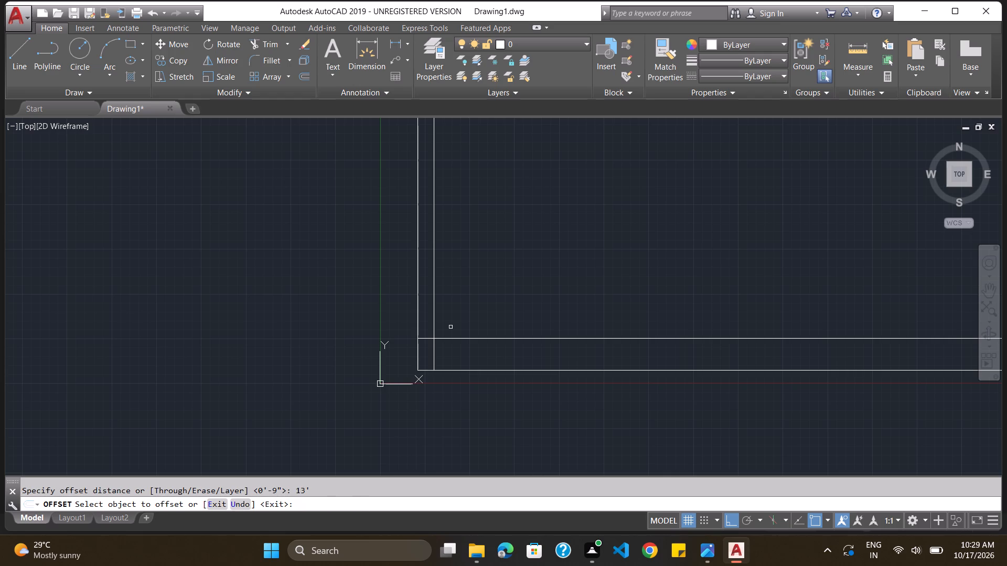
left_click_drag(434, 320, 641, 319)
left_click(641, 319)
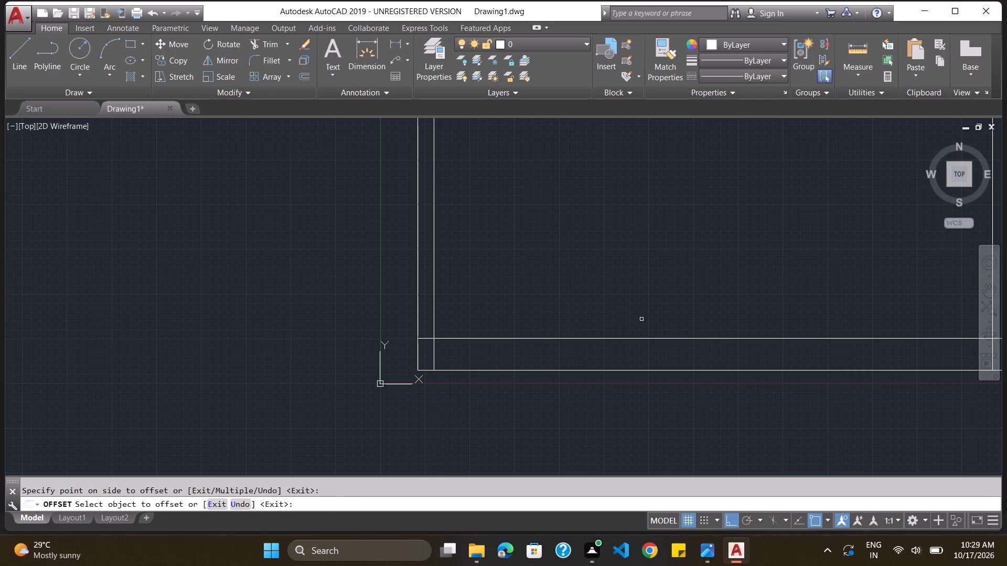
scroll(641, 319, "down", 2, "ctrl")
key("Escape")
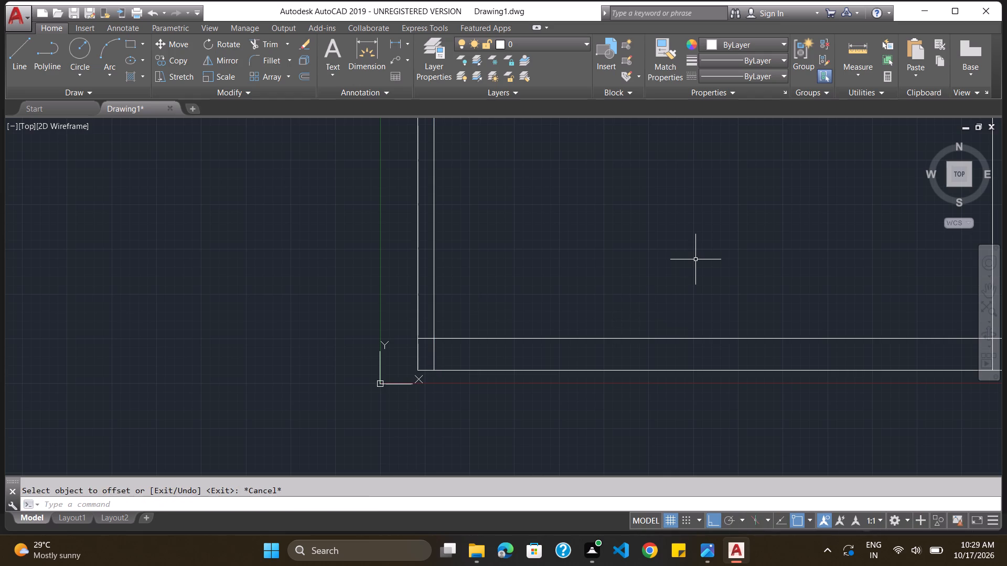
Offset the vertical line at the room's far side 4.5" outward, away from the room, for the wall thickness.
scroll(695, 259, "down", 1, "ctrl")
scroll(896, 200, "up", 3, "ctrl")
scroll(896, 200, "down", 2, "ctrl")
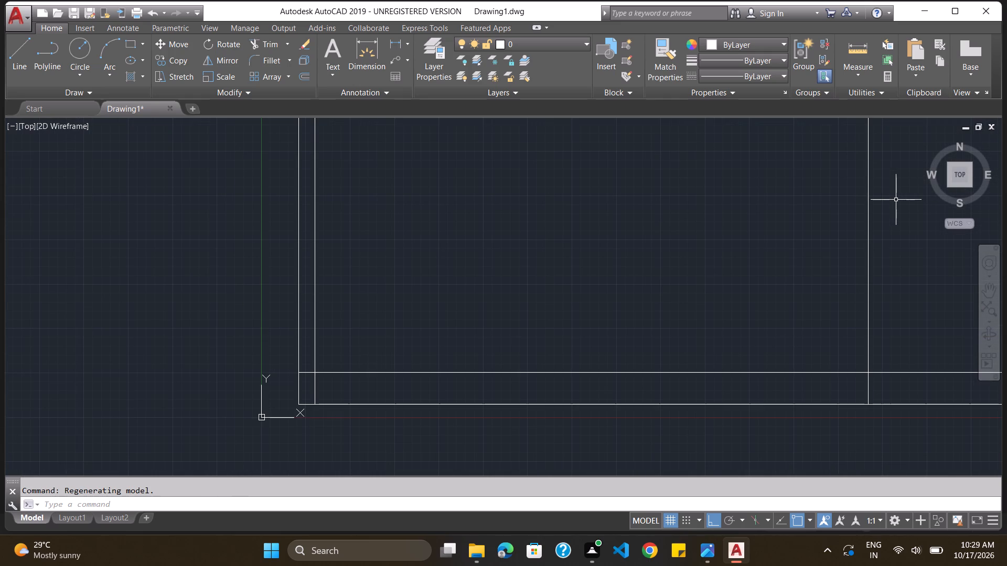
left_click(523, 498)
key("Escape")
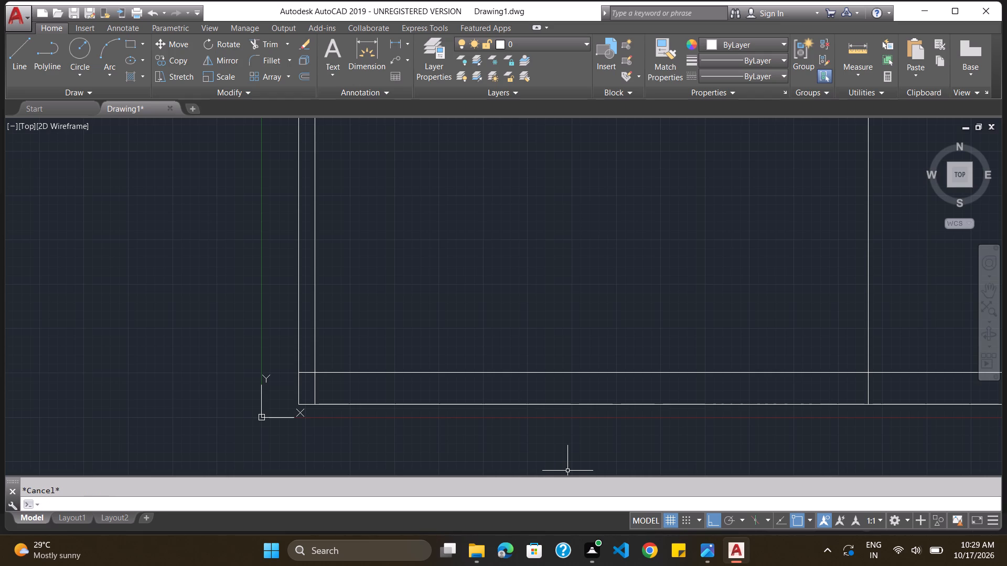
key("Return")
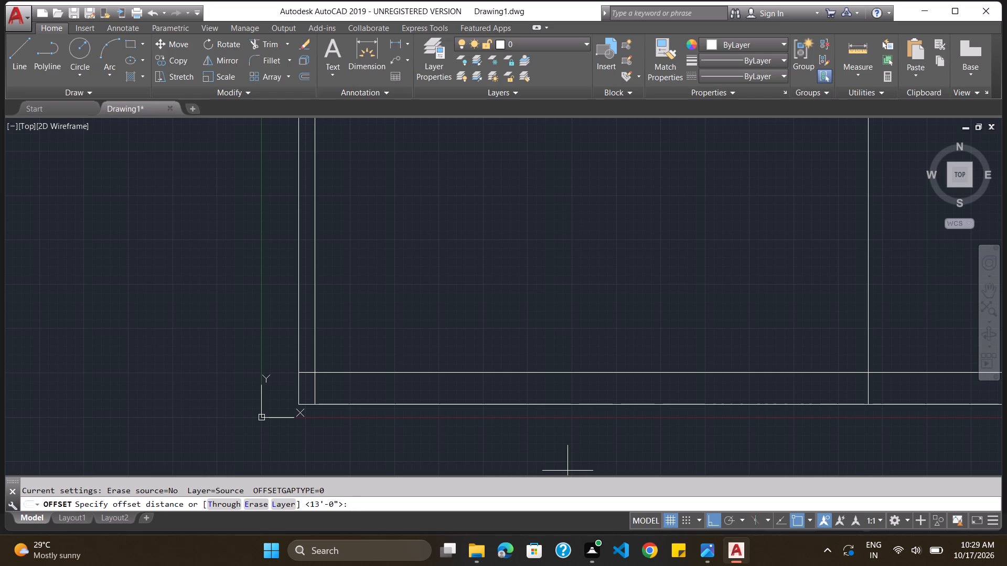
type("4.5")
key("apostrophe")
key("BackSpace")
key("shift+quotedbl")
key("Return")
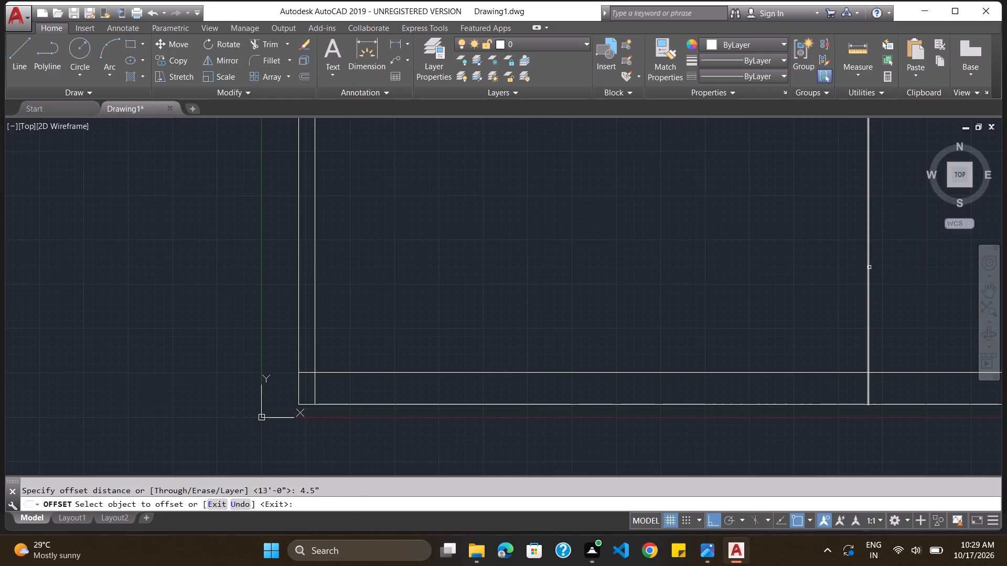
left_click_drag(869, 267, 981, 276)
left_click(981, 276)
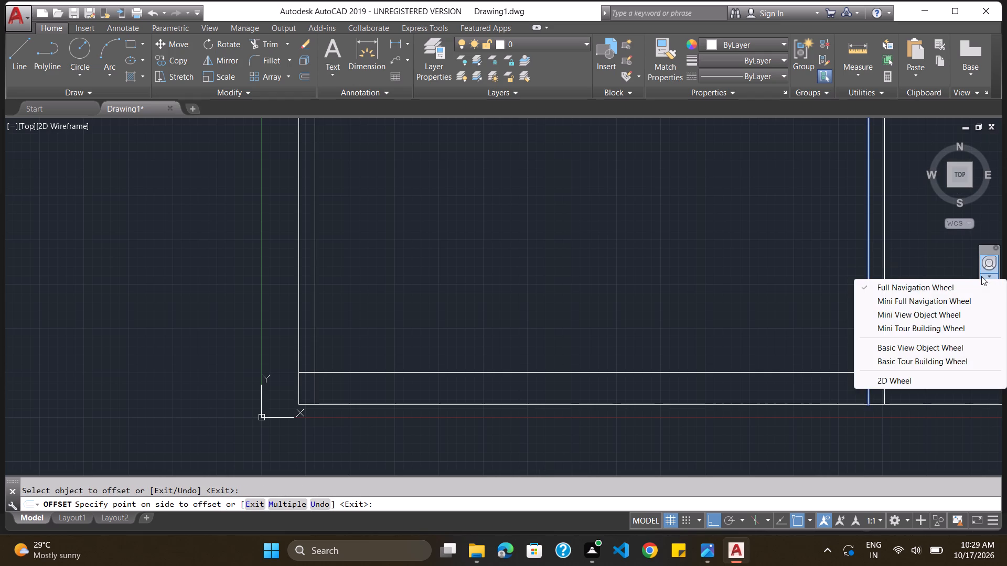
left_click(955, 260)
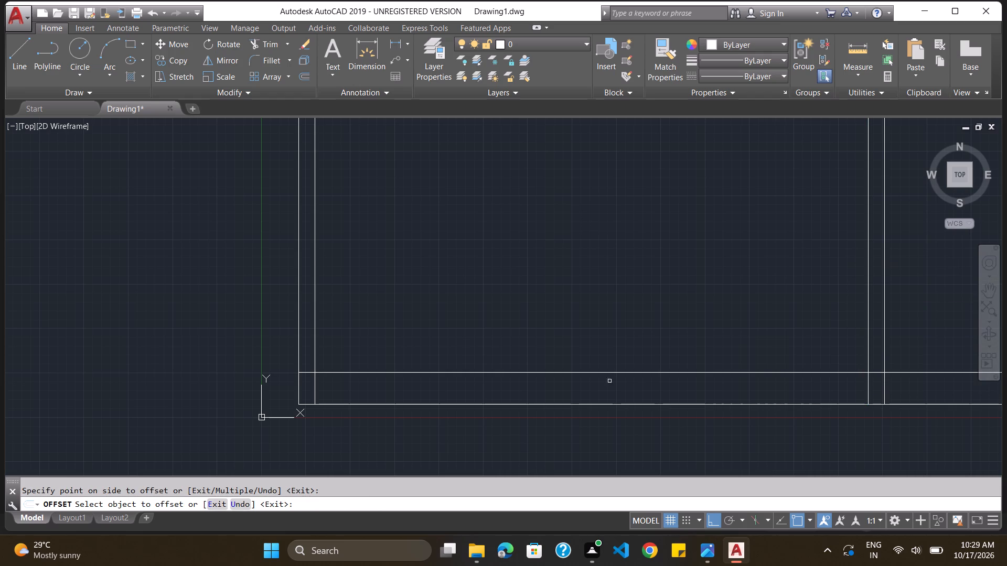
scroll(596, 378, "down", 3, "ctrl")
scroll(695, 265, "up", 2, "ctrl")
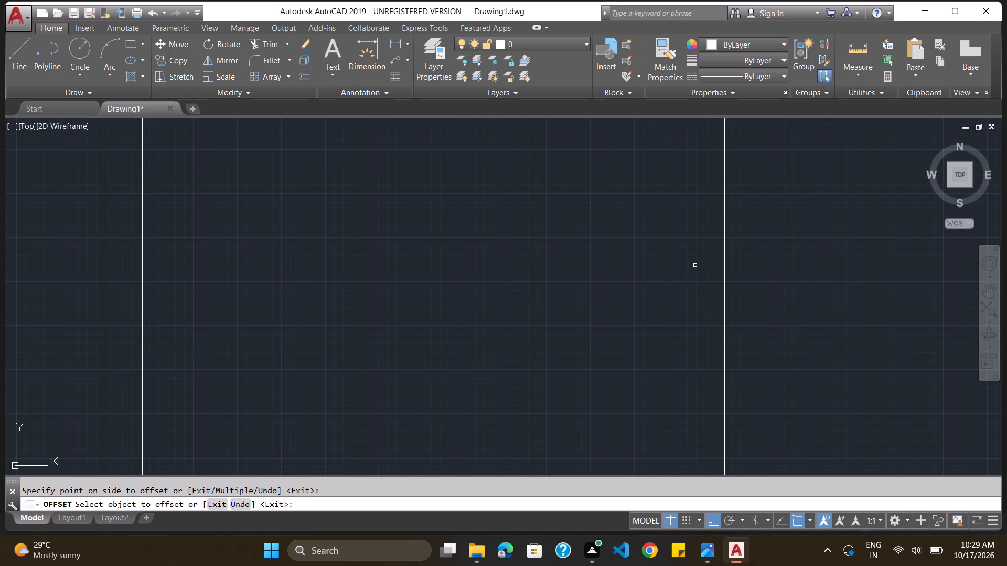
scroll(695, 265, "down", 1, "ctrl")
key("Escape")
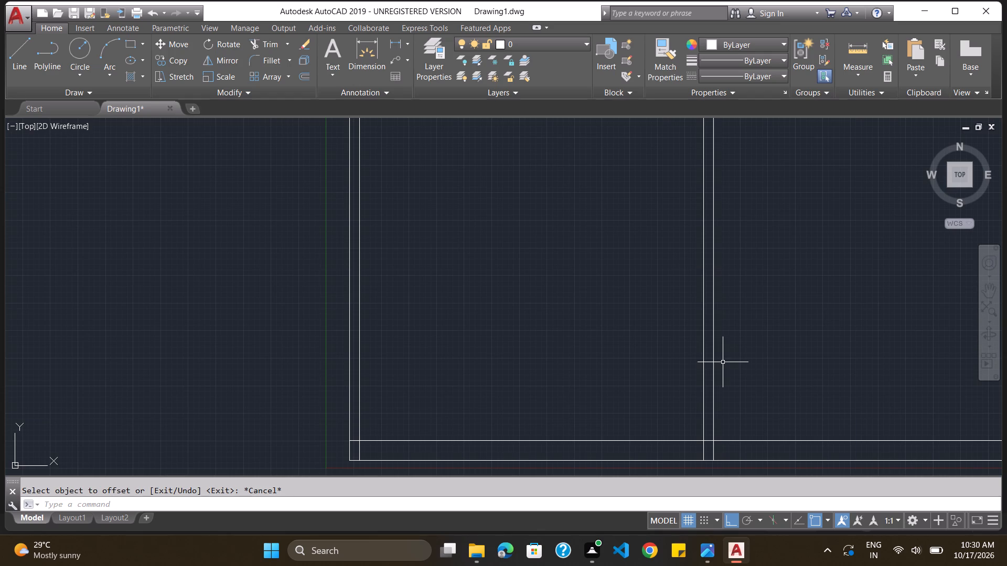
key("Escape")
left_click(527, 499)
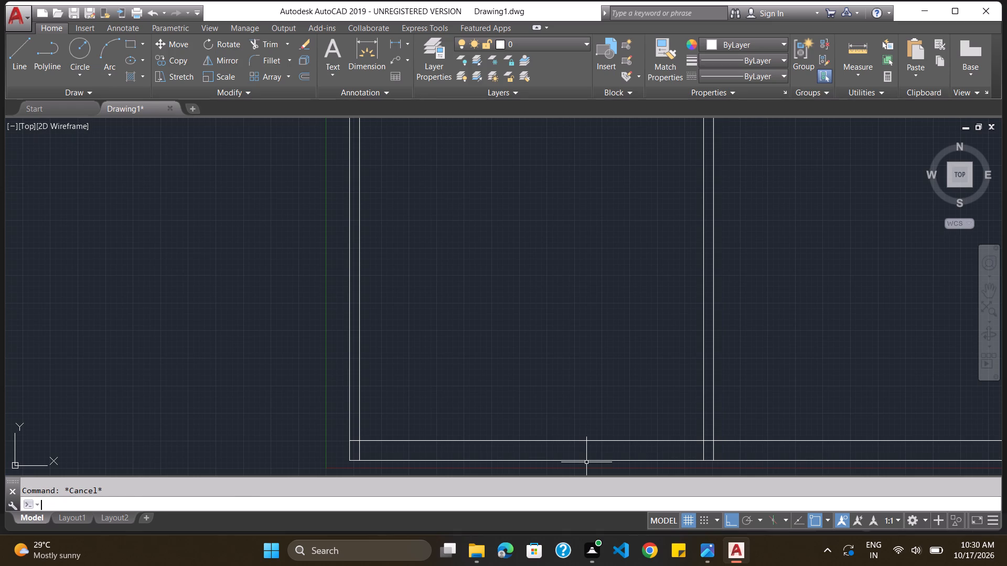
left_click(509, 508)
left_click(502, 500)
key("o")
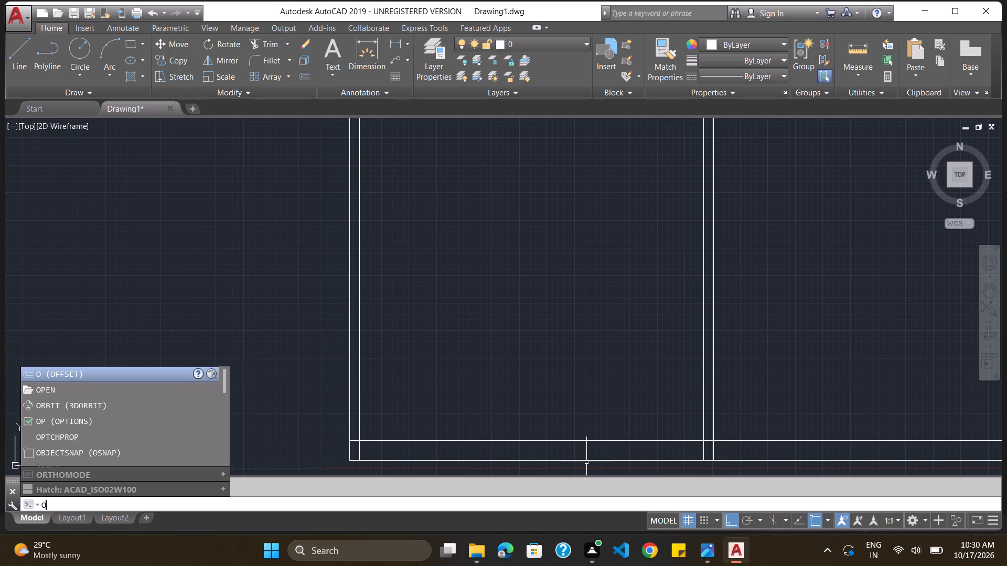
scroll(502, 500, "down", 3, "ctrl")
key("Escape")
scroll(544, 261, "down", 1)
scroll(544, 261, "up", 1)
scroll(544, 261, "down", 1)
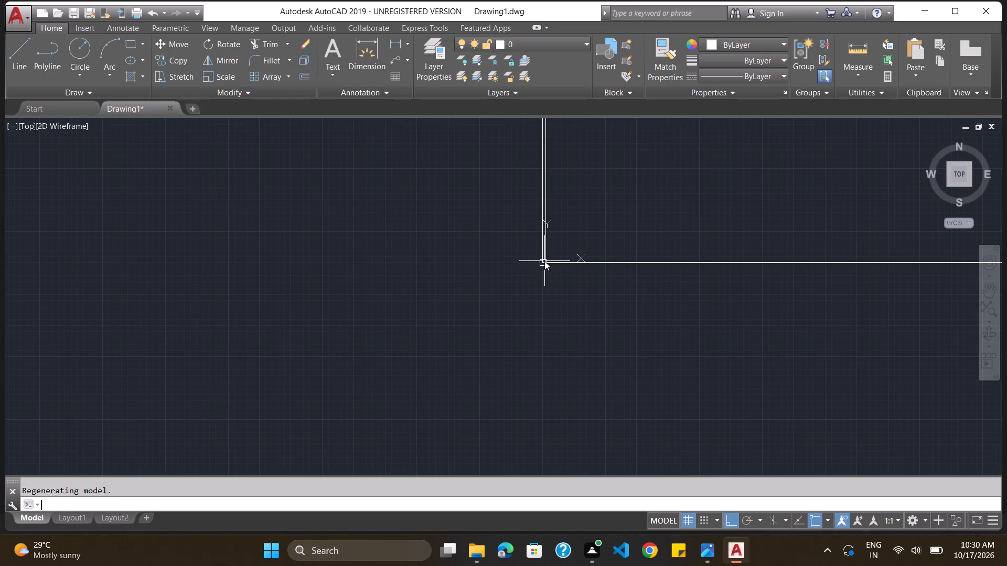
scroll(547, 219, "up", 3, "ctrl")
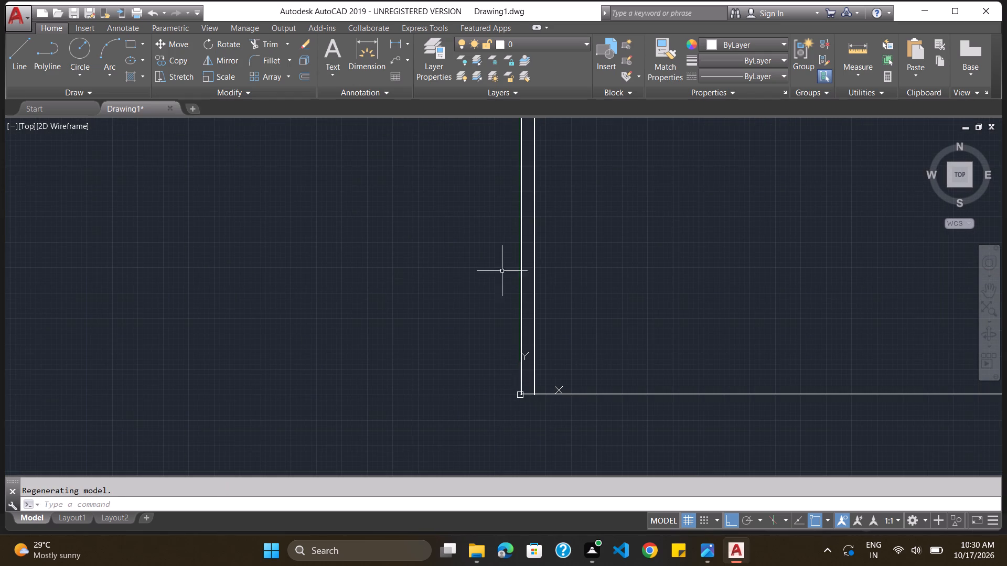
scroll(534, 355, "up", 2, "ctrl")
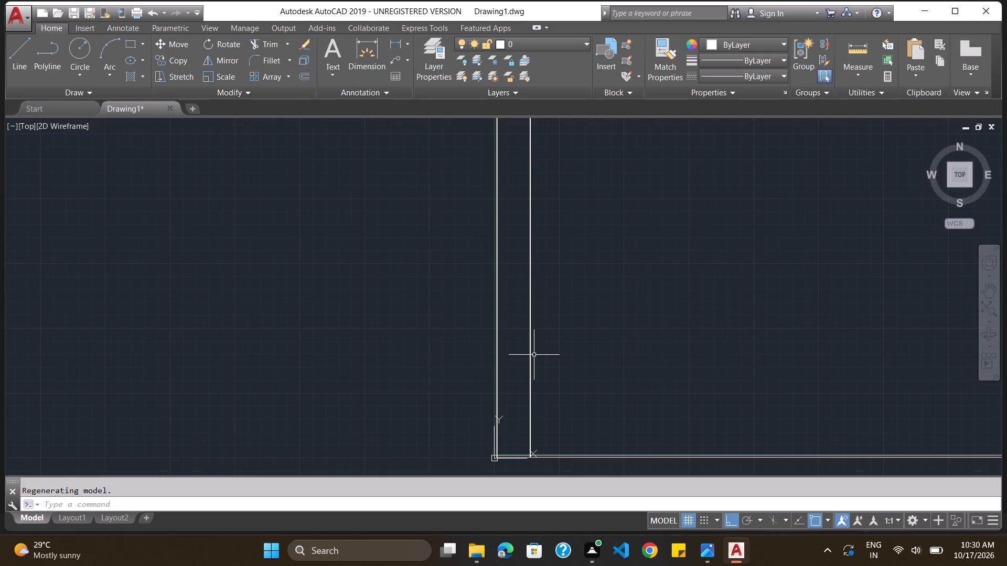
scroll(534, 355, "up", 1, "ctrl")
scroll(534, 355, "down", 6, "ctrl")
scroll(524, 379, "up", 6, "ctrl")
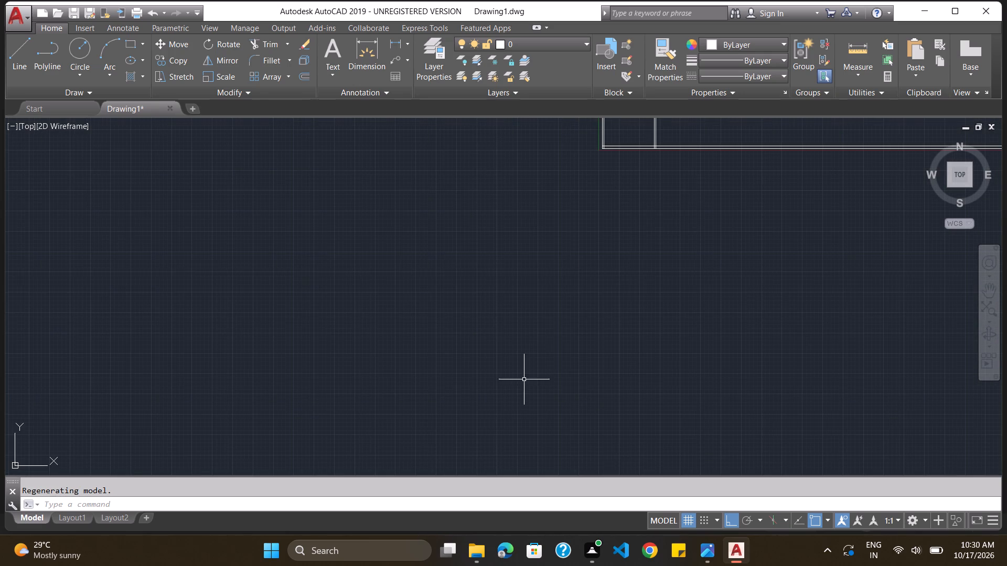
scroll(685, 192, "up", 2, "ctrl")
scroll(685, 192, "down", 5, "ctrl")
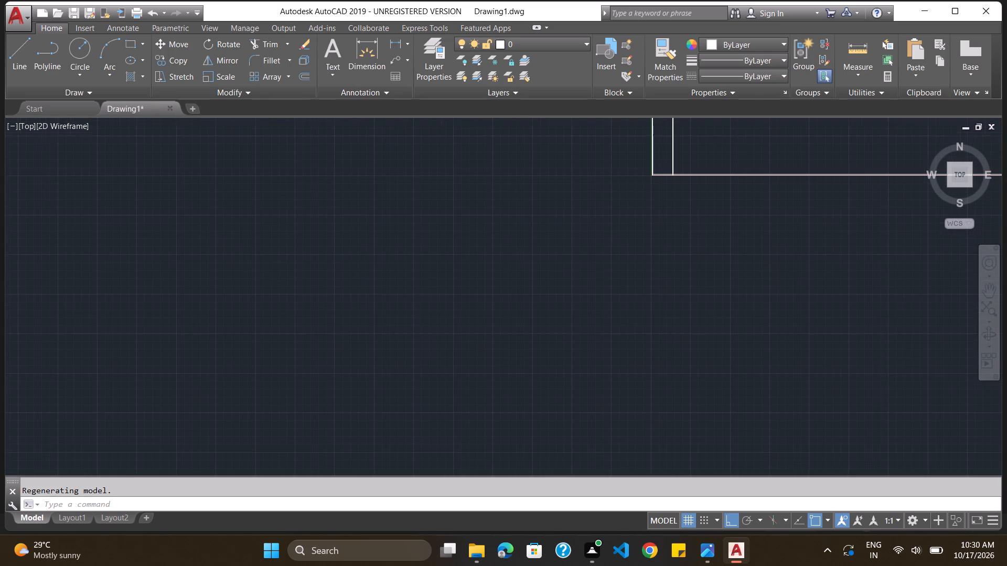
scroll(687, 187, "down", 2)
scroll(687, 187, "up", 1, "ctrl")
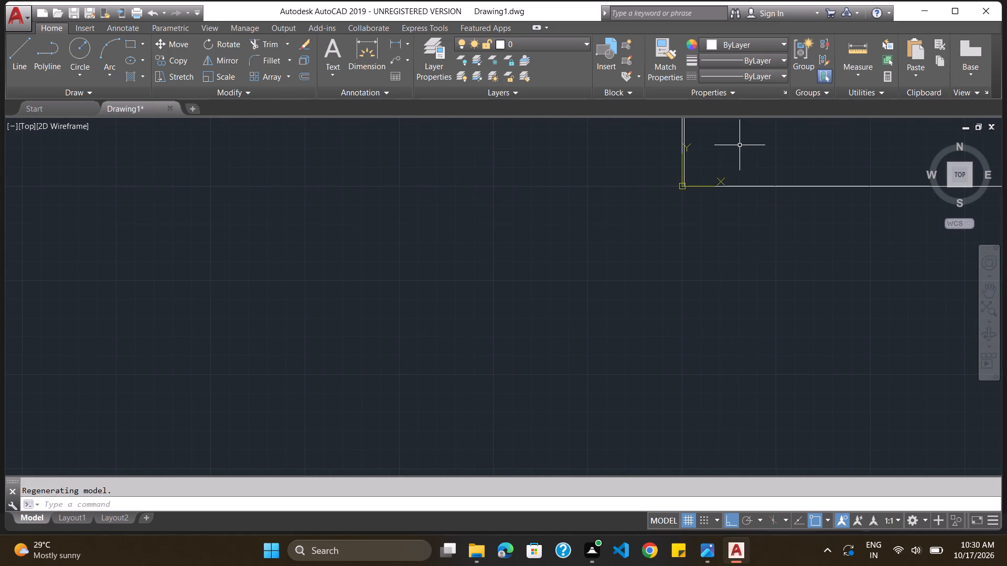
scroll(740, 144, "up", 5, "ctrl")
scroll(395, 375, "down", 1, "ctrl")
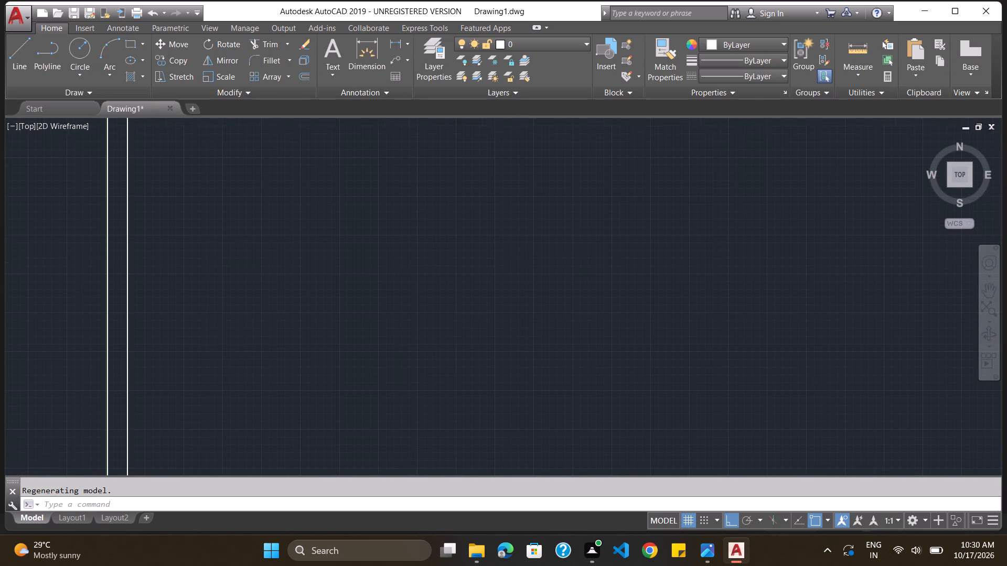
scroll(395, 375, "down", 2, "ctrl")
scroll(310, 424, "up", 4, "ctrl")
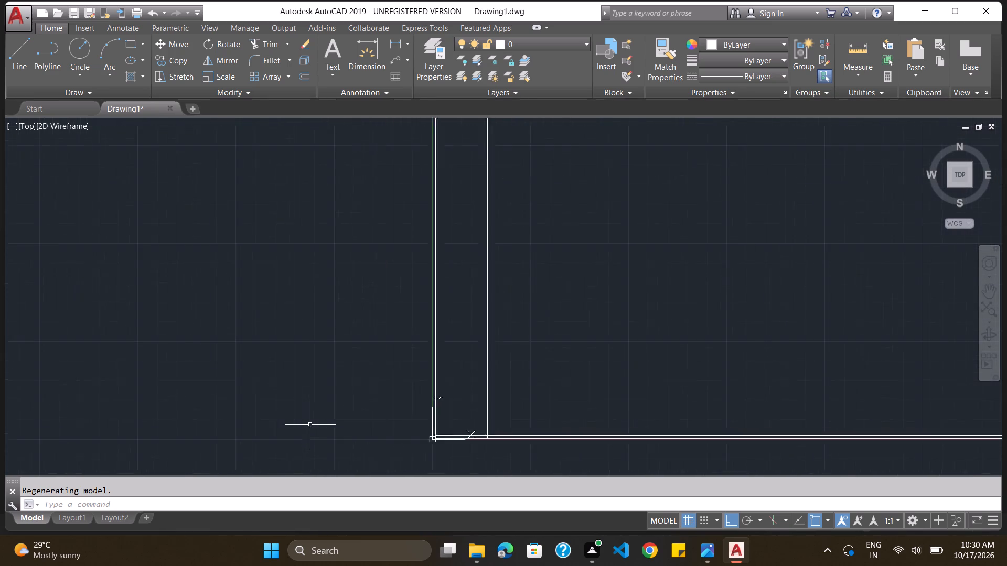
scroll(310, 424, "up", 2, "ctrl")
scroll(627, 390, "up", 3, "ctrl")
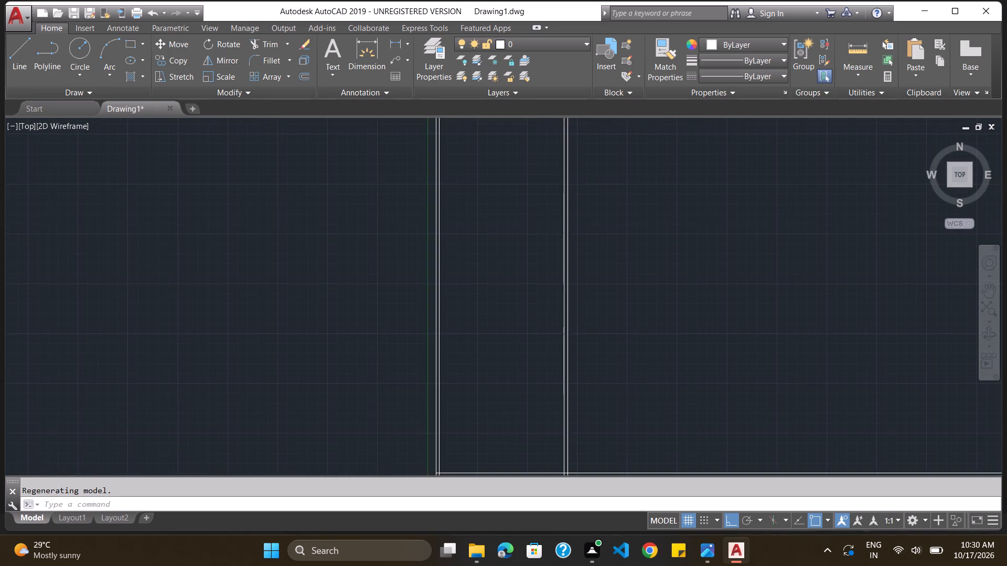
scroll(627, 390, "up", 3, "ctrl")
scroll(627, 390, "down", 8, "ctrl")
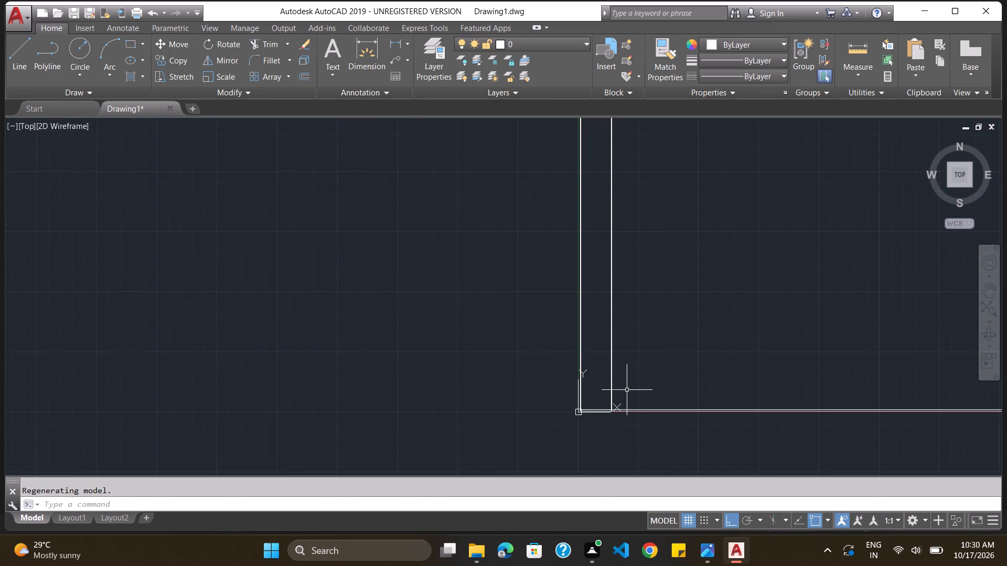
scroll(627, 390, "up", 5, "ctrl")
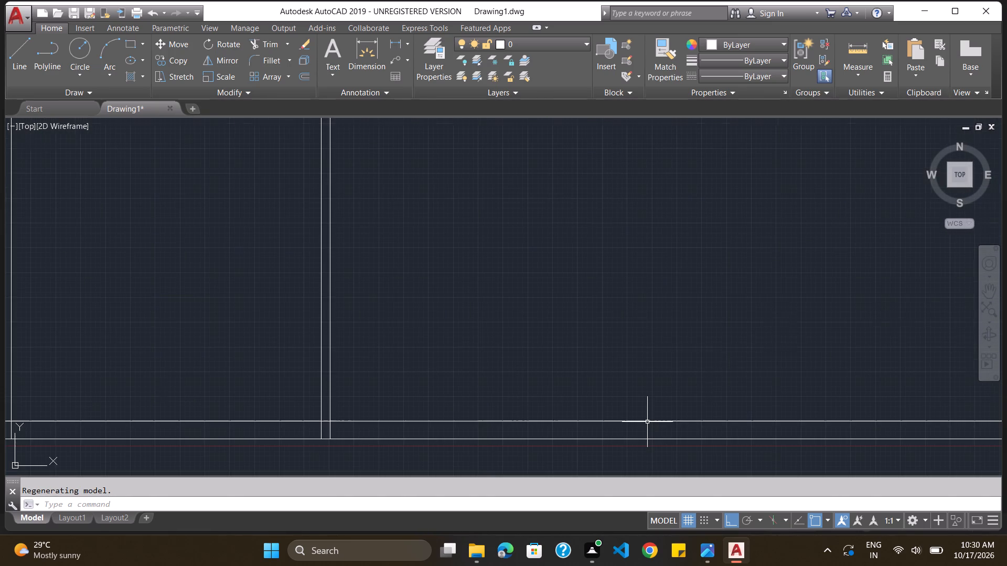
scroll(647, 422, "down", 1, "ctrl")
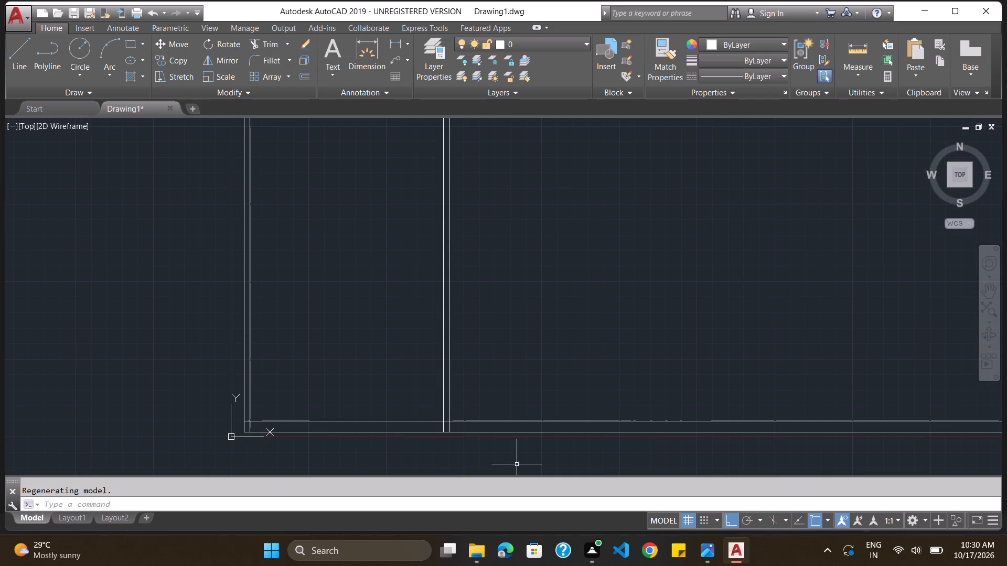
Offset the inner line of the bottom horizontal wall 11' upward.
left_click(353, 502)
key("Escape")
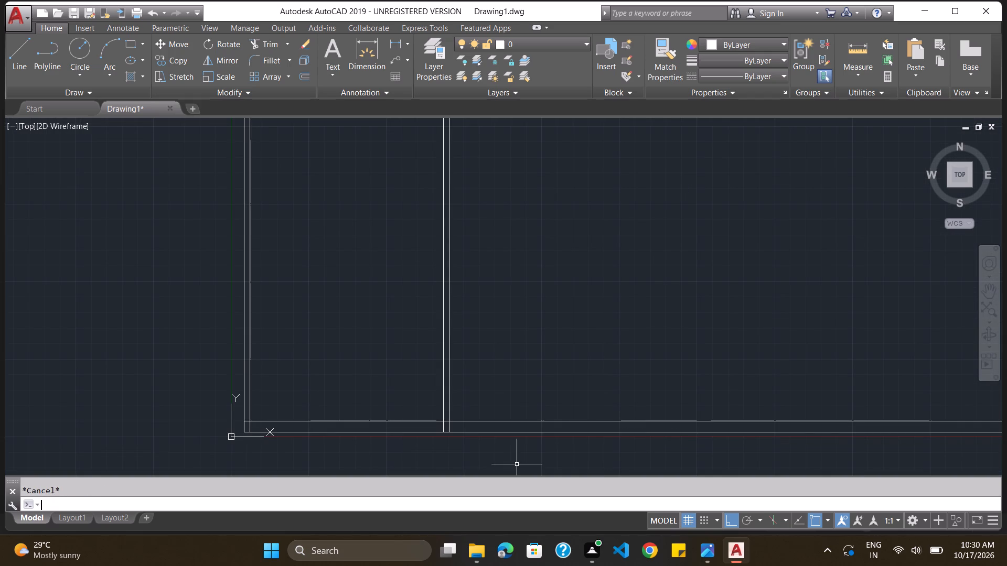
key("o")
key("Return")
type("11'")
key("Return")
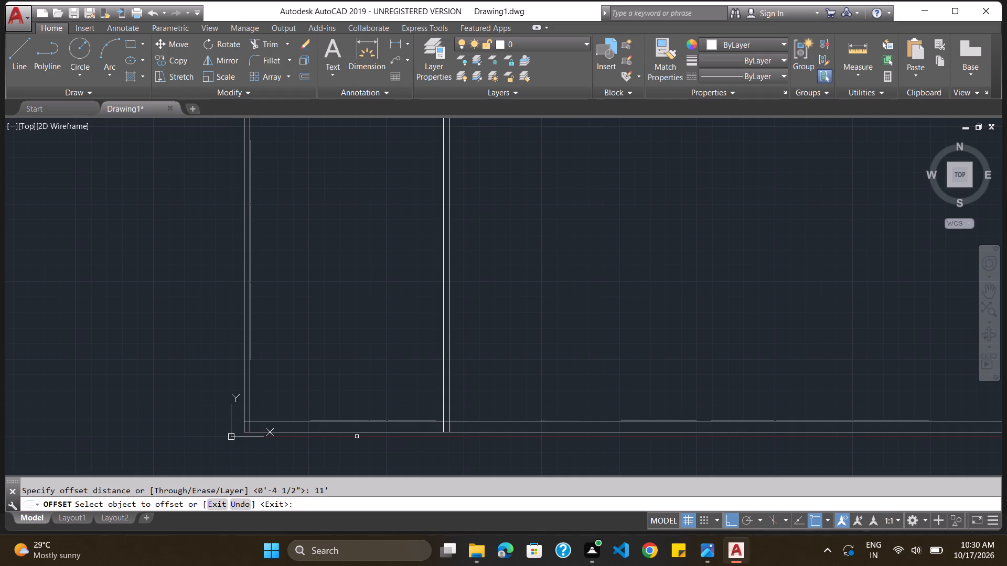
left_click(361, 421)
left_click(383, 303)
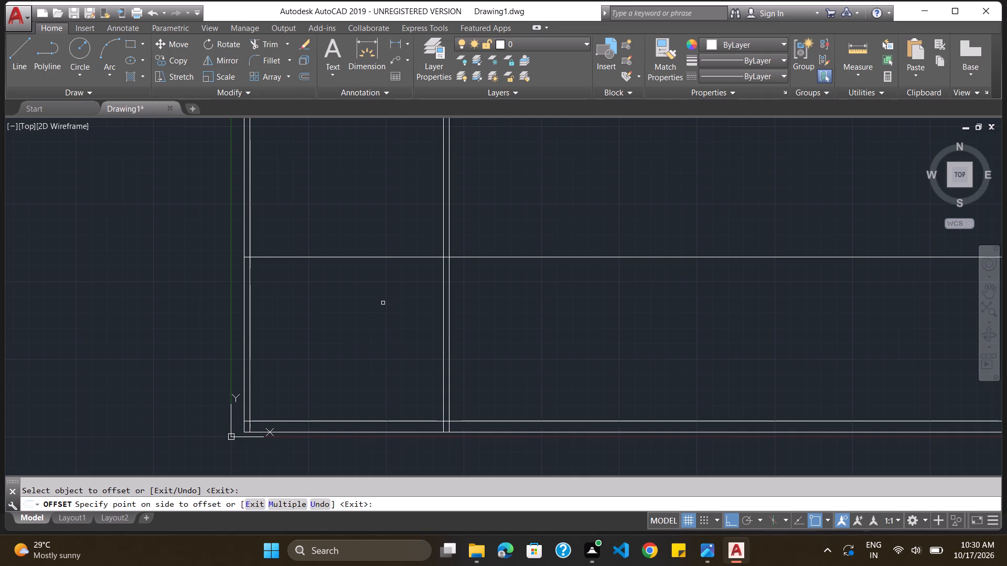
Offset the horizontal line at the room's upper side 4.5" upward, away from the room, for the wall thickness.
key("Escape")
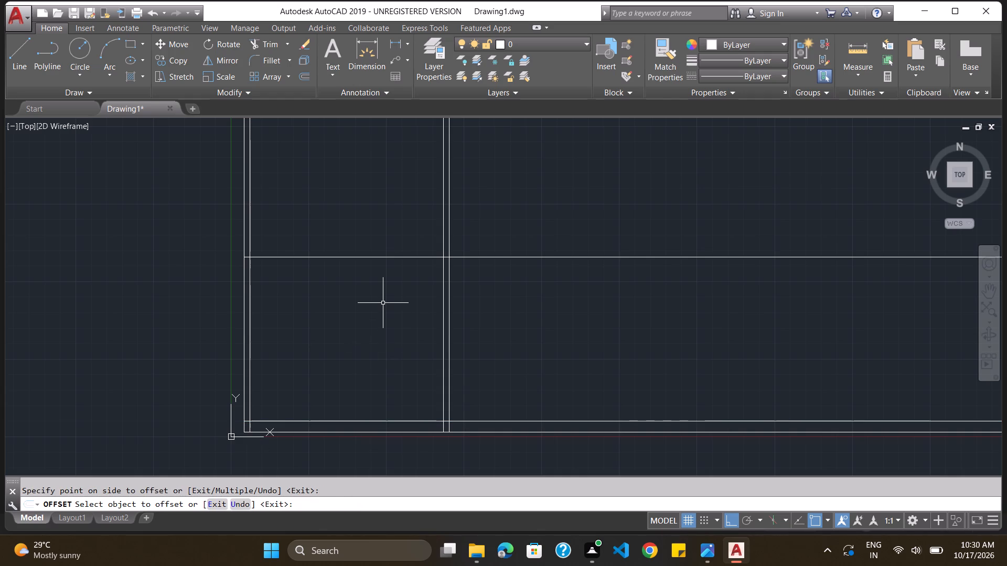
key("o")
key("Return")
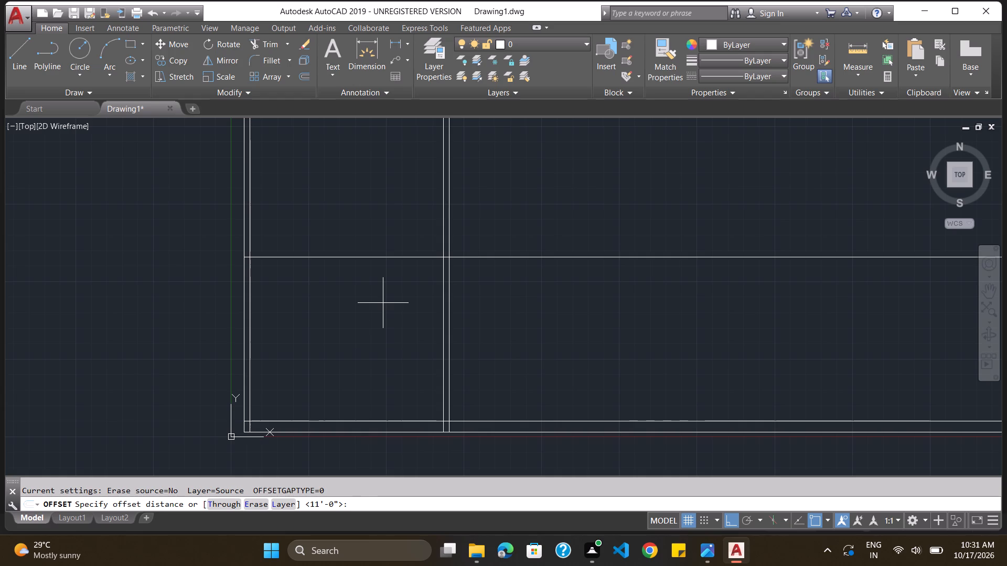
type("4.5")
key("shift+quotedbl")
key("Return")
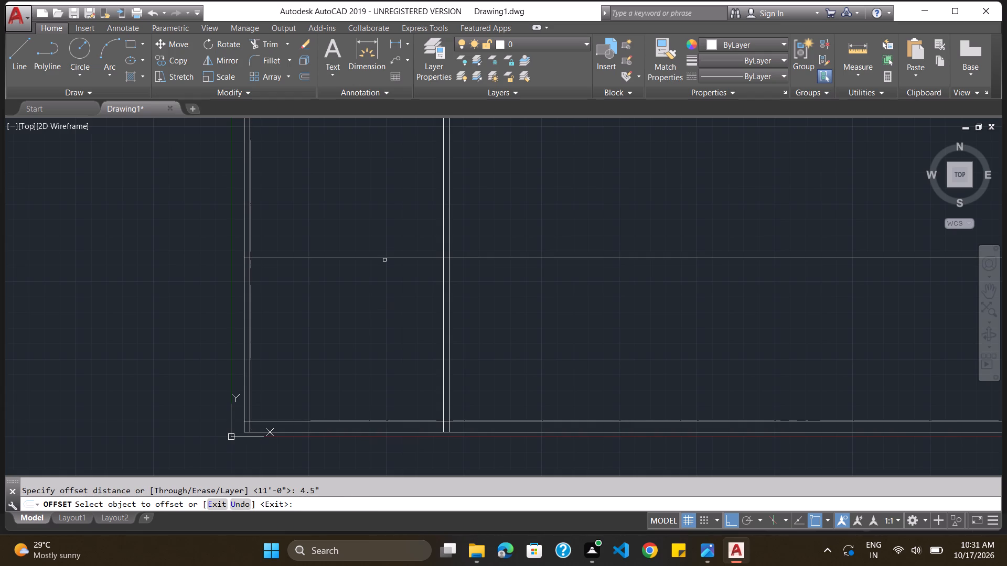
left_click_drag(387, 257, 395, 227)
left_click(395, 227)
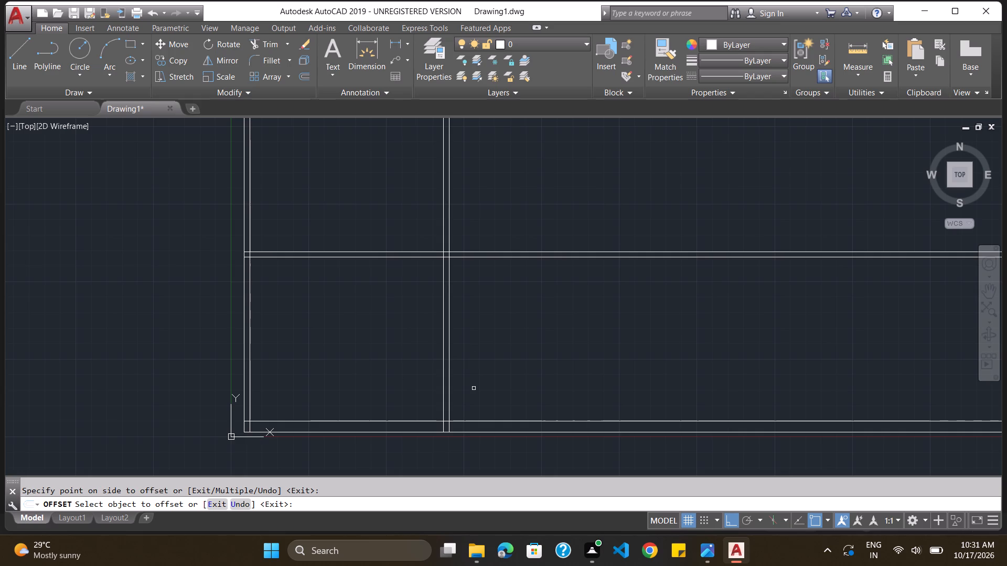
scroll(474, 388, "down", 2, "ctrl")
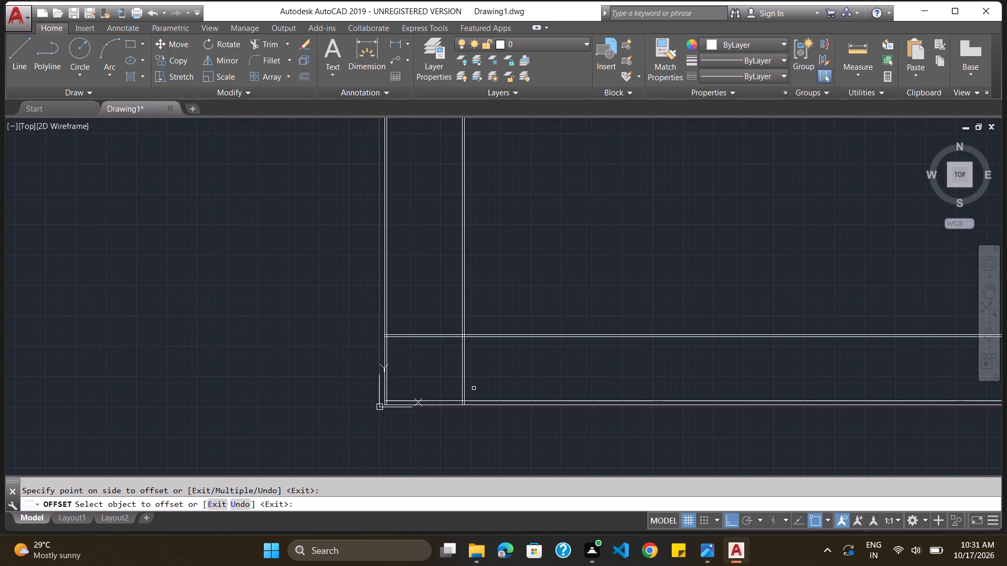
scroll(473, 410, "up", 5, "ctrl")
scroll(473, 410, "down", 2, "ctrl")
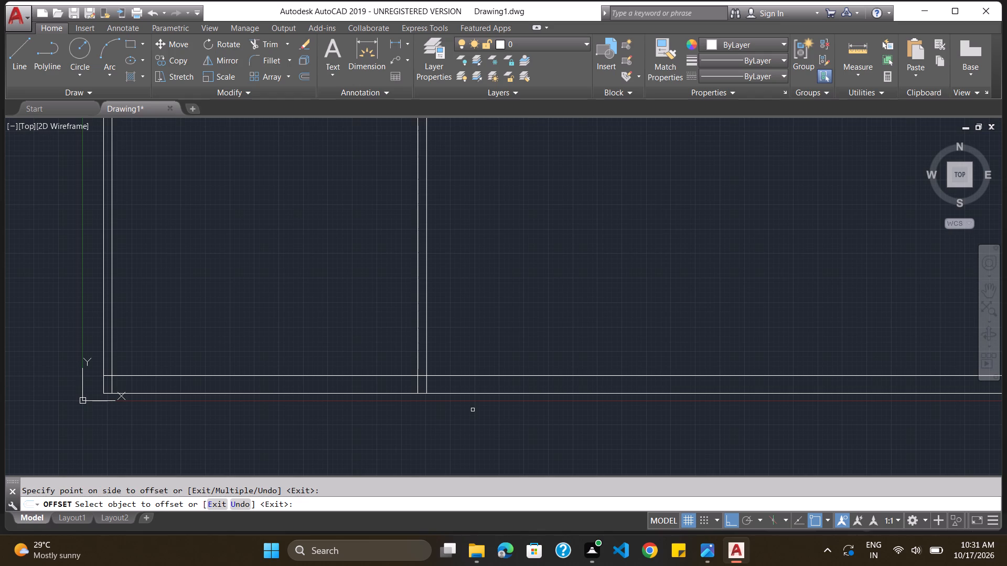
key("Escape")
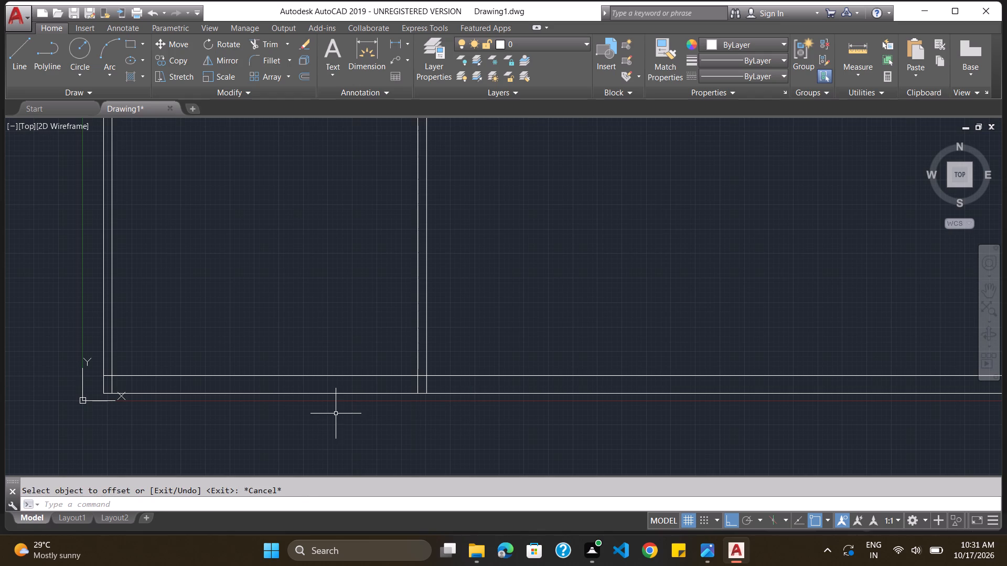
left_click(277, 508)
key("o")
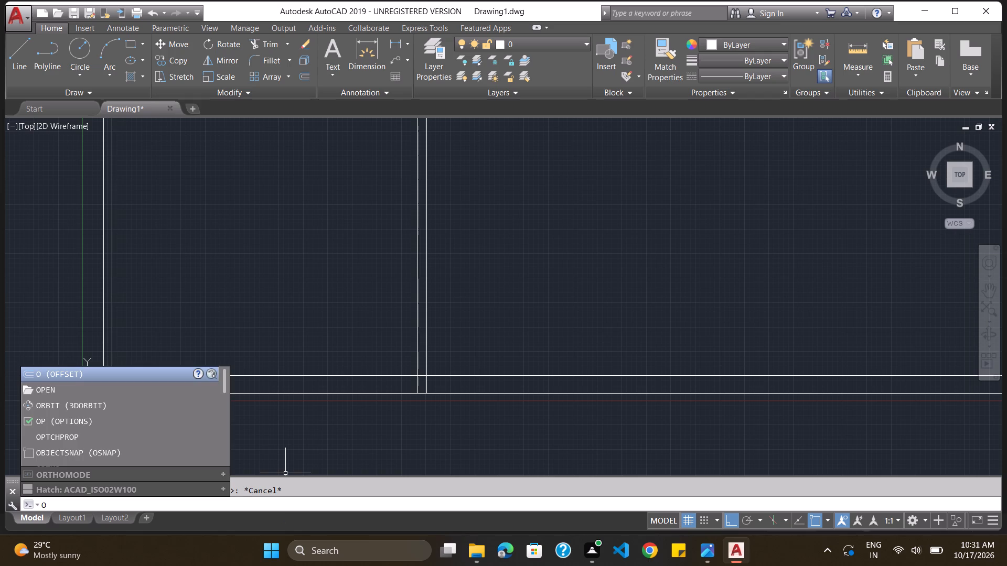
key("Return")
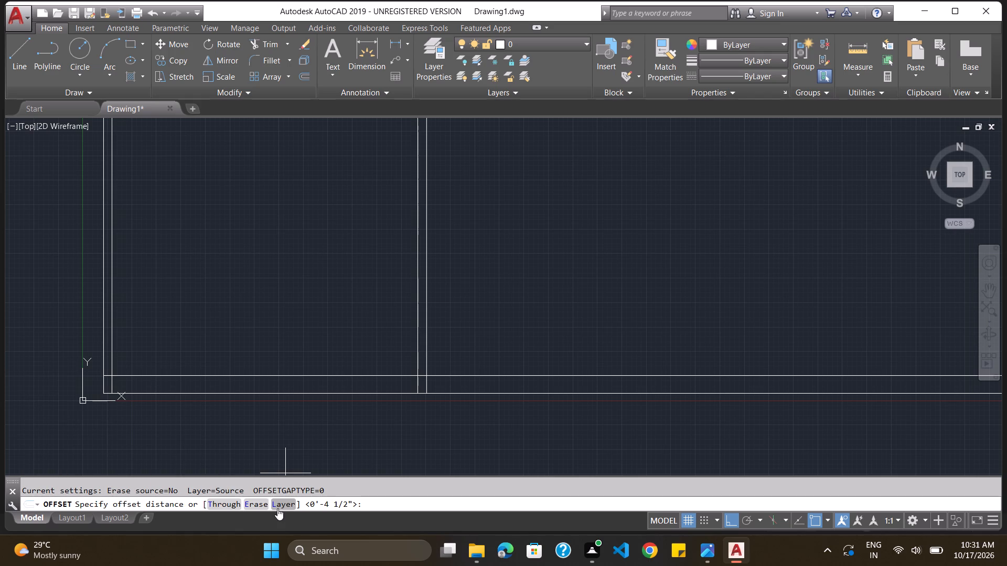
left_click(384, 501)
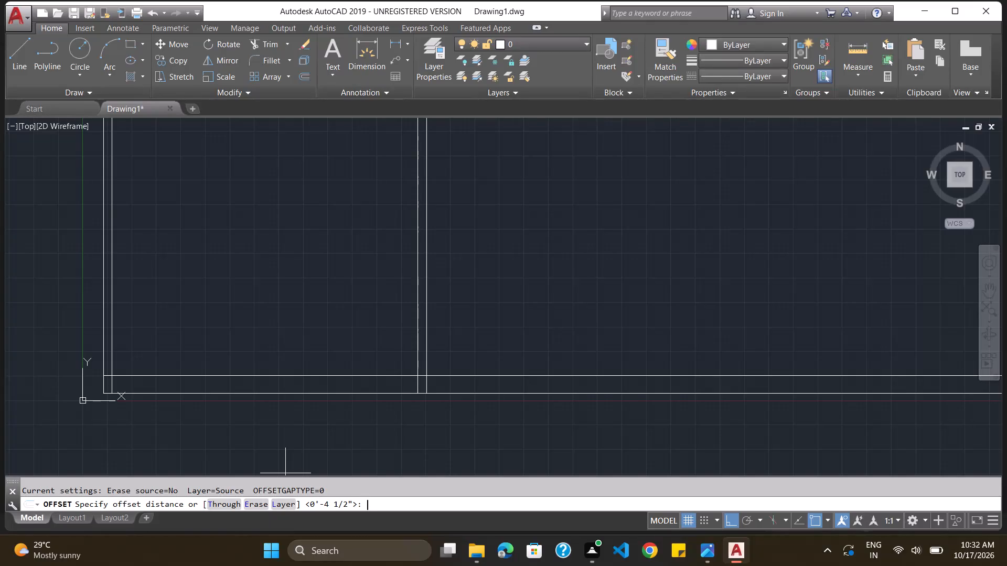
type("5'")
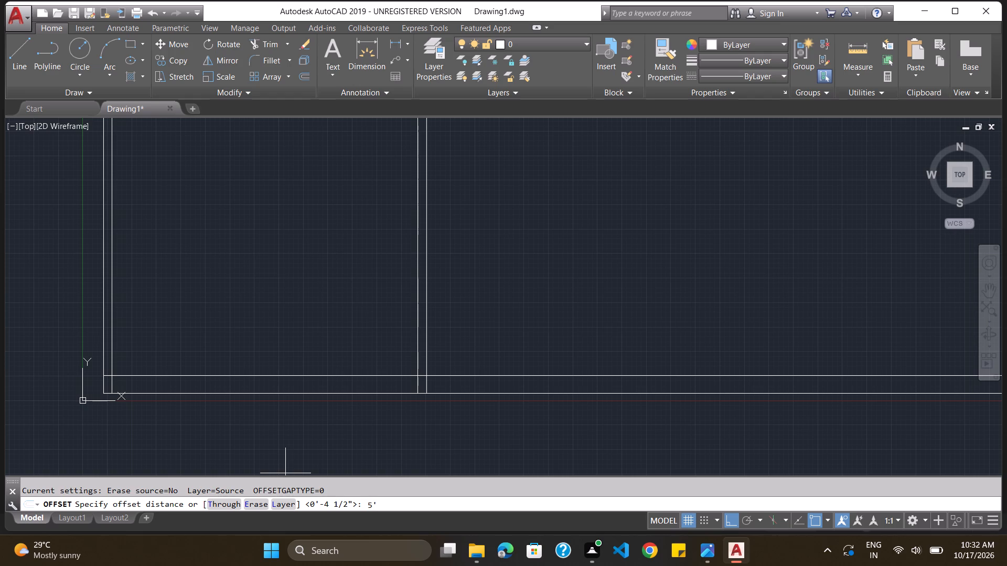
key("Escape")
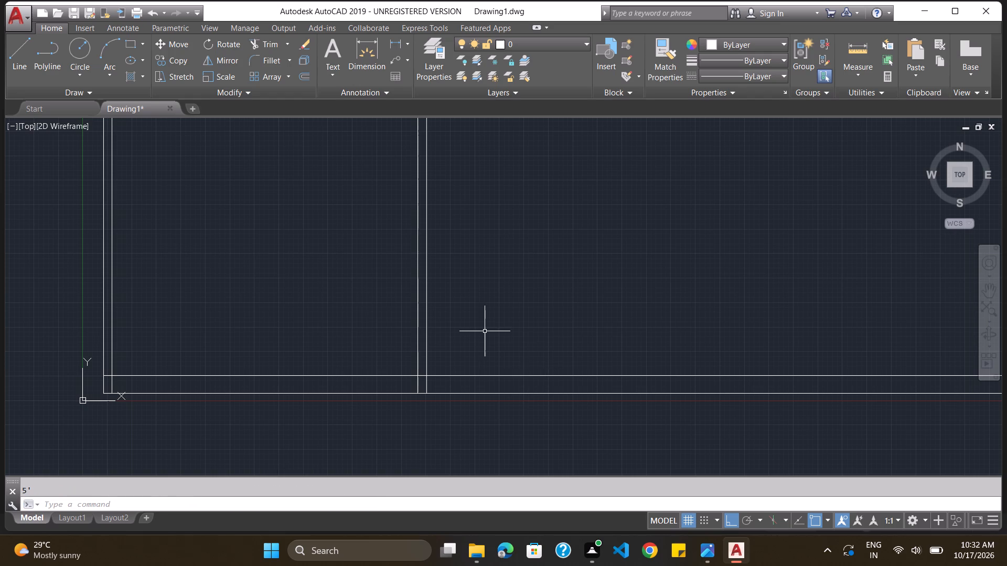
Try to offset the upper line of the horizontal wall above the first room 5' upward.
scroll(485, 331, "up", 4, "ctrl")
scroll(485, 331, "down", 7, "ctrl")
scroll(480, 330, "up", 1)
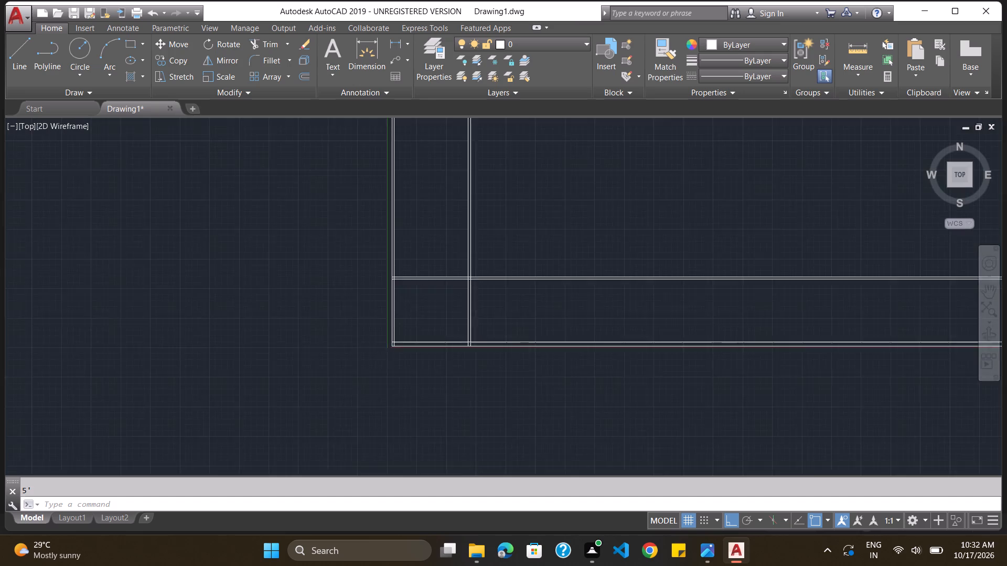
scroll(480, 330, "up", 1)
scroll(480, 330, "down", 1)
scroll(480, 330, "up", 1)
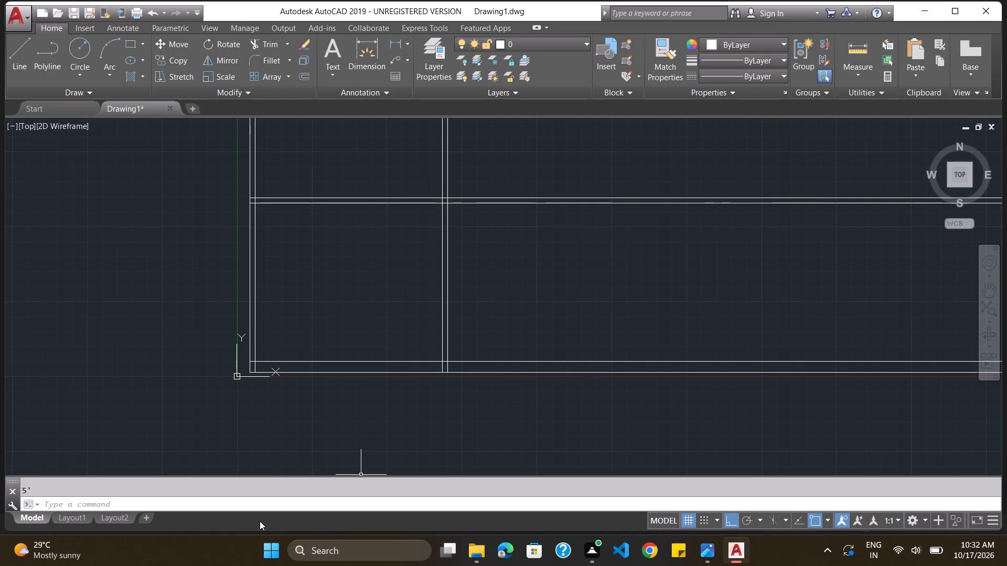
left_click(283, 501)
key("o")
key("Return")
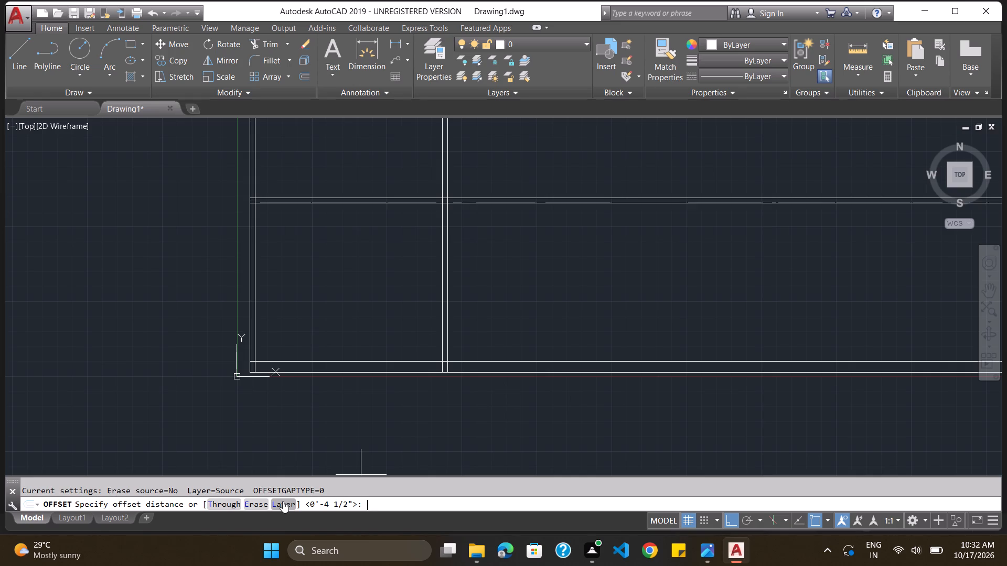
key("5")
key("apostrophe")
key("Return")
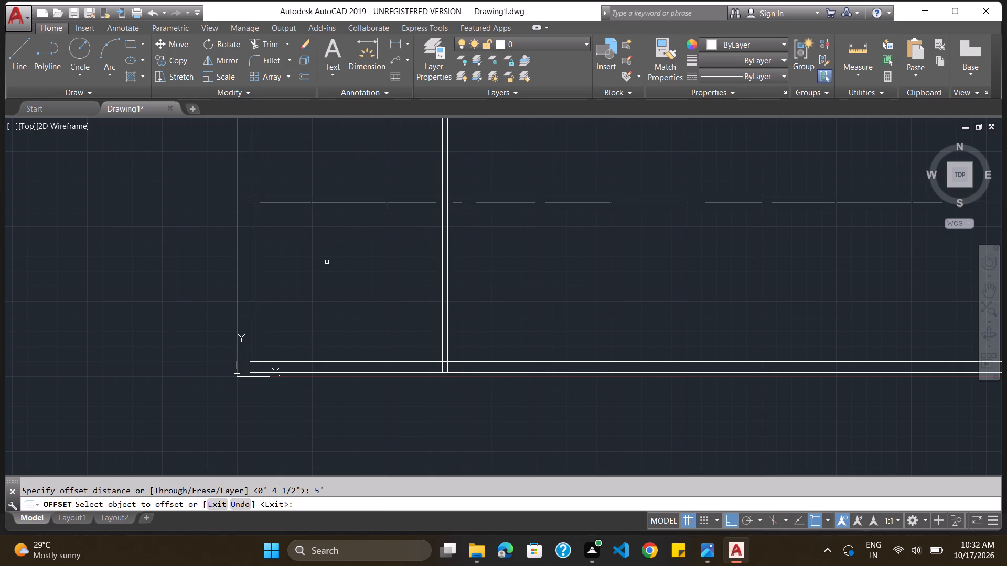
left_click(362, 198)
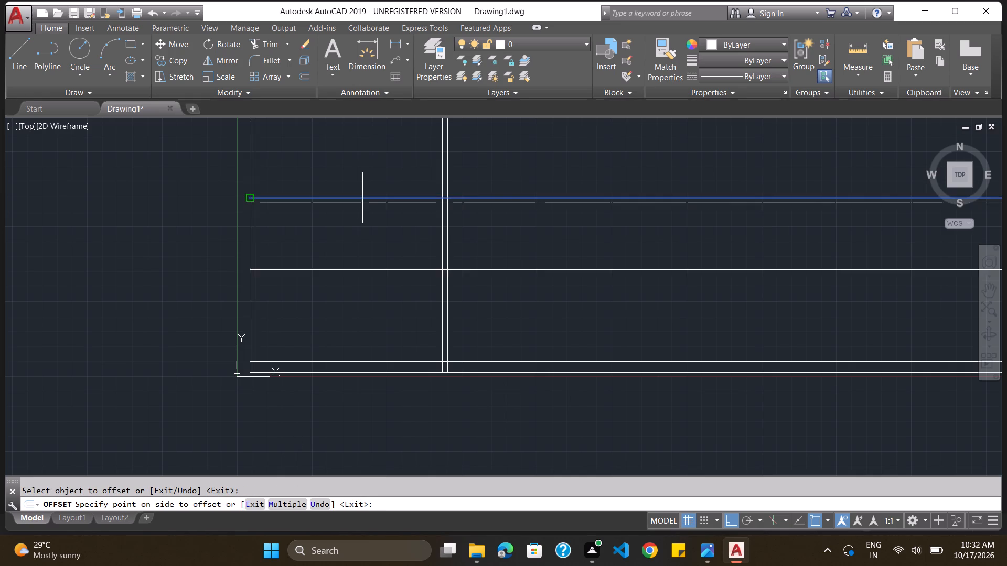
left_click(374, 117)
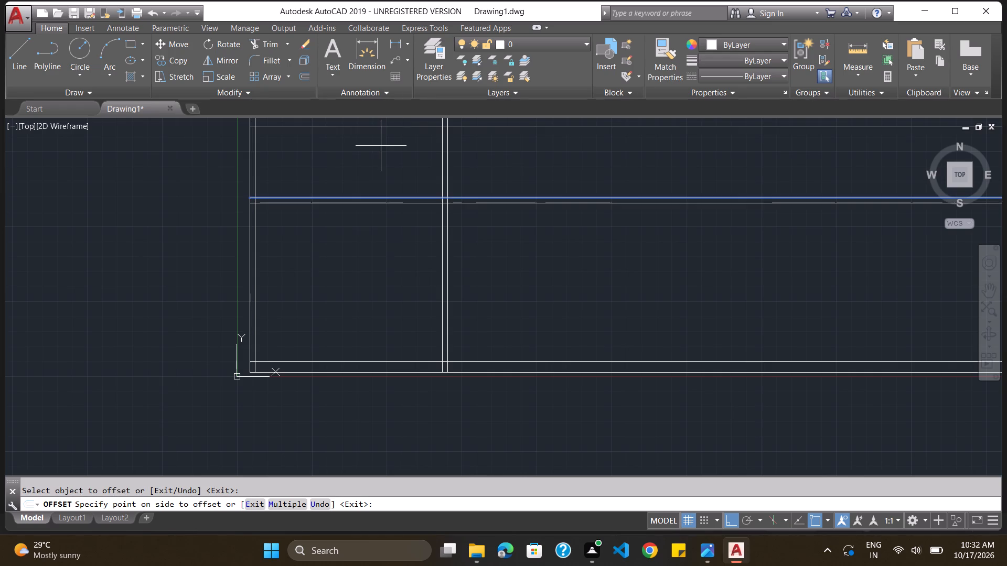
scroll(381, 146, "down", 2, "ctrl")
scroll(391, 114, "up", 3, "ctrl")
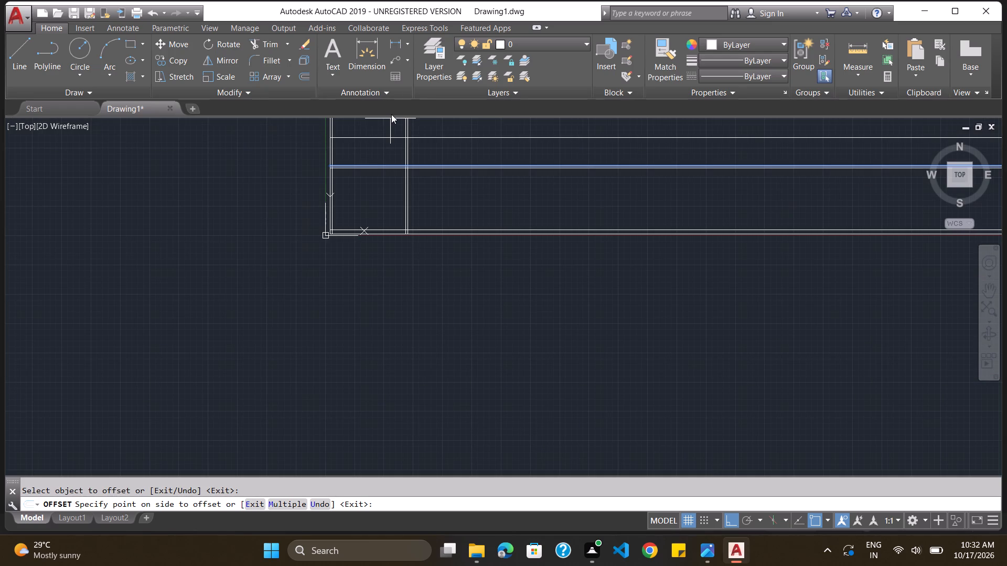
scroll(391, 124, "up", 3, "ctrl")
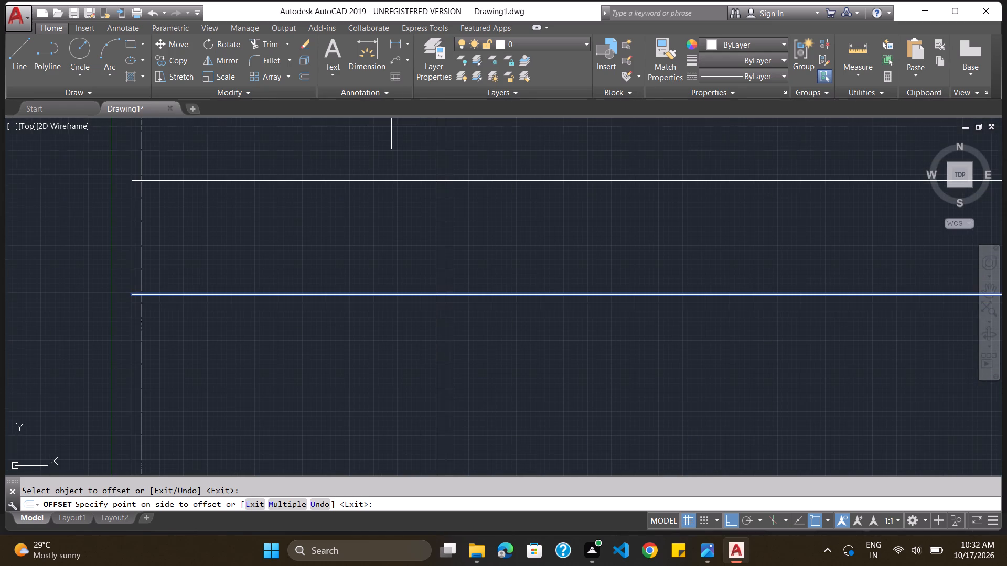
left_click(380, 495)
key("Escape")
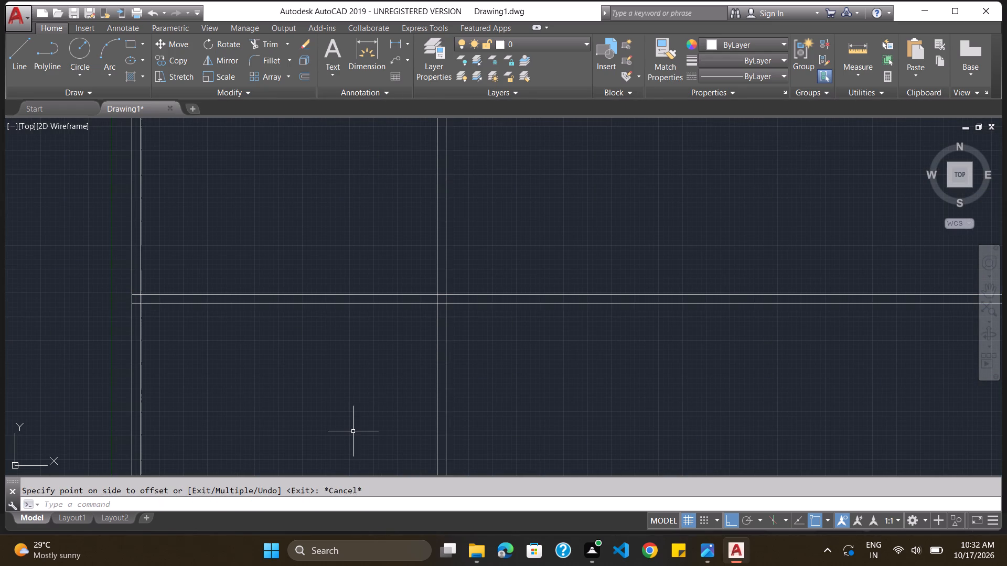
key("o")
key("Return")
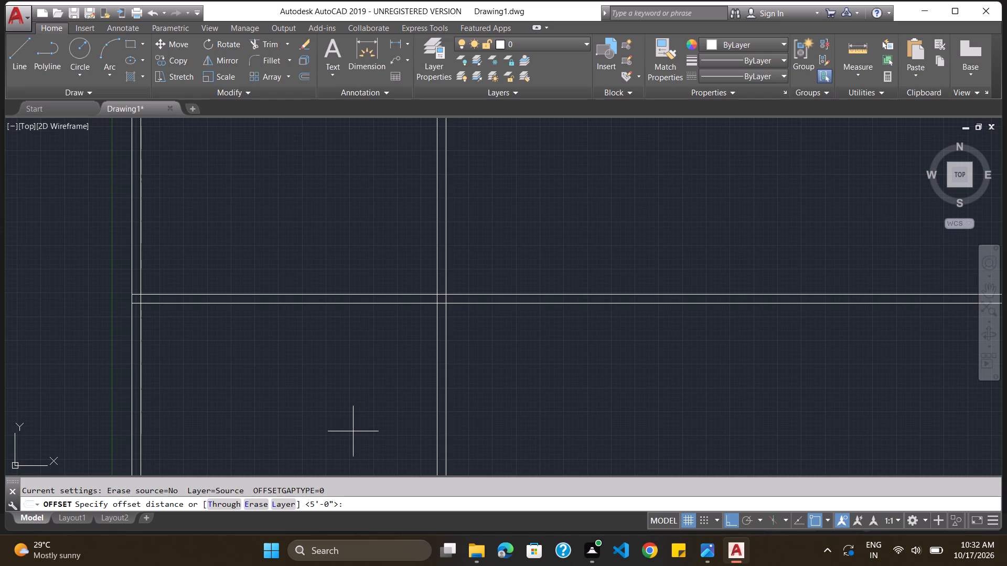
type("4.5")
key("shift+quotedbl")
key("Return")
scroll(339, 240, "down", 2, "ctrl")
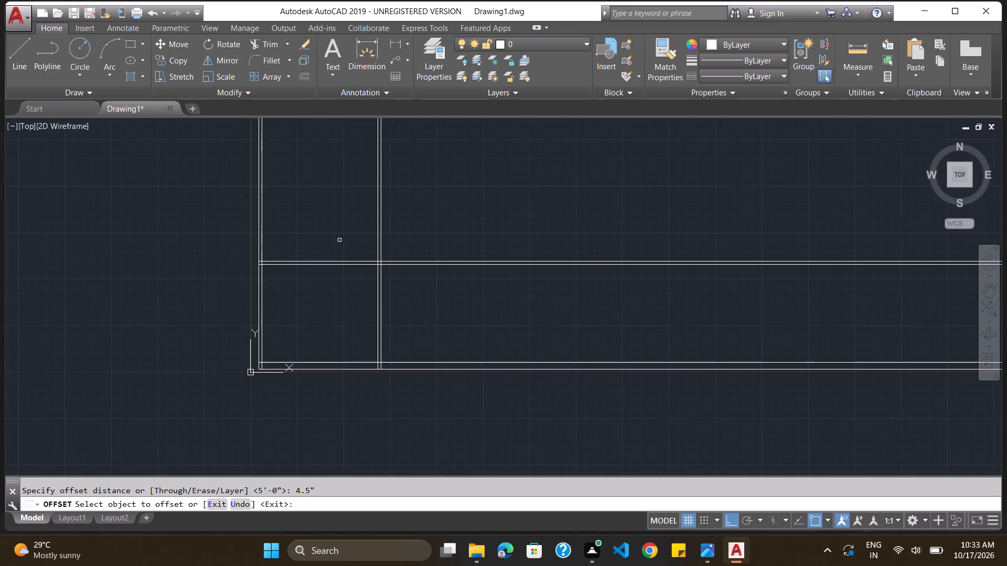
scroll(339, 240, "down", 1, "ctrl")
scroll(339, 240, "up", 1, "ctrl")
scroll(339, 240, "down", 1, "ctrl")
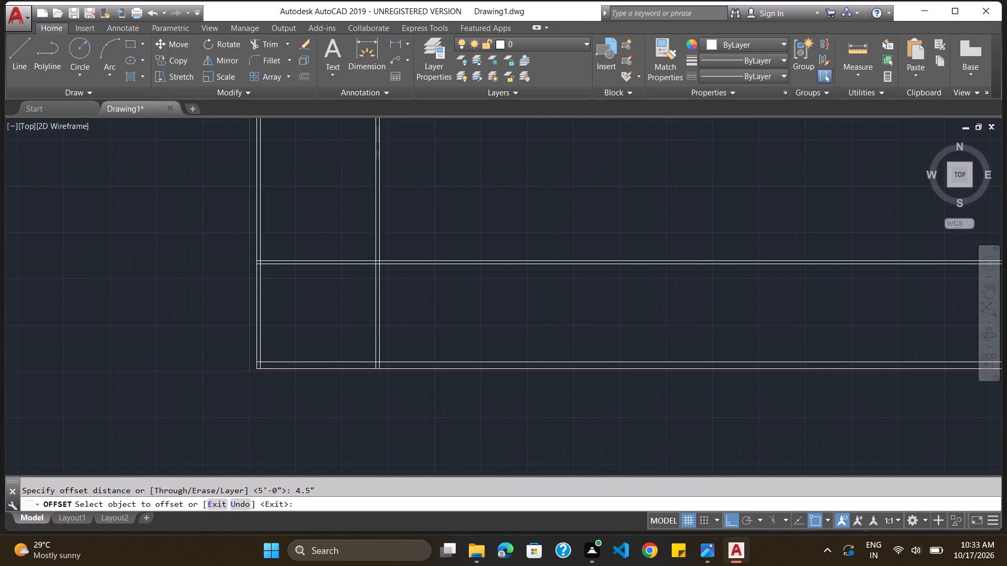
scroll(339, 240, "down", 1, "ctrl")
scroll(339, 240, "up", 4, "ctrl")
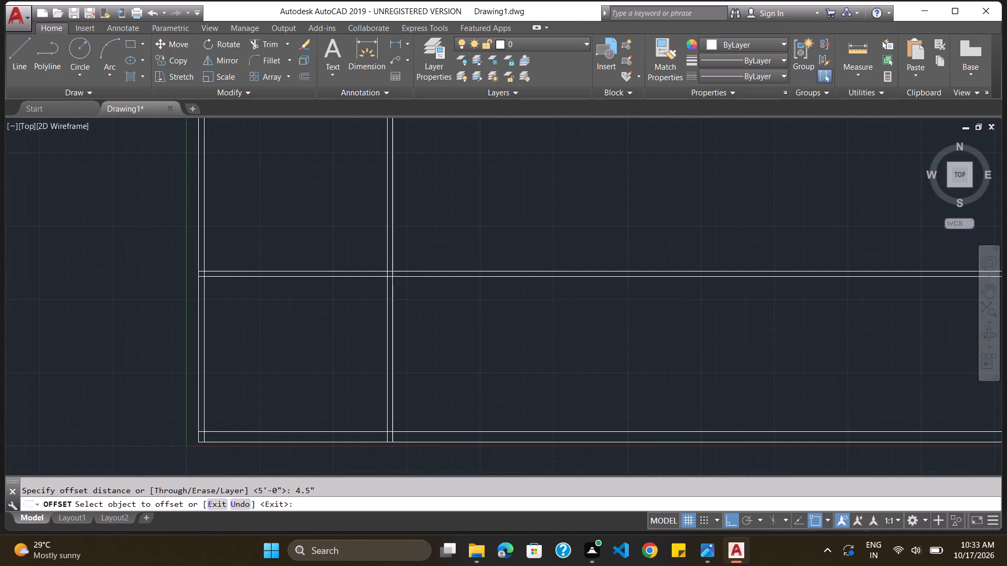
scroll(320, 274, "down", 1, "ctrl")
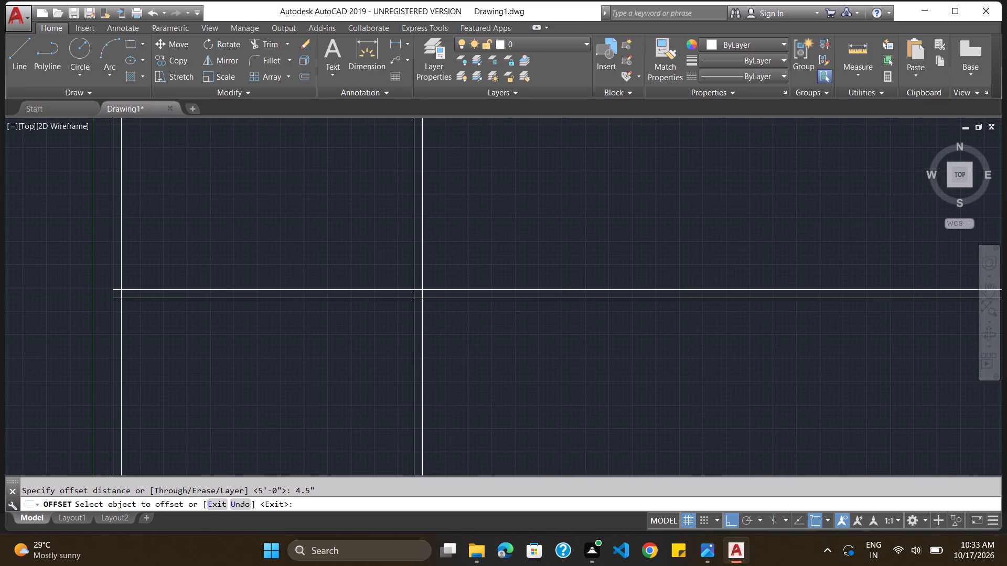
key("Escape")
Offset the upper line of the horizontal wall above the first room 5' upward.
key("Return")
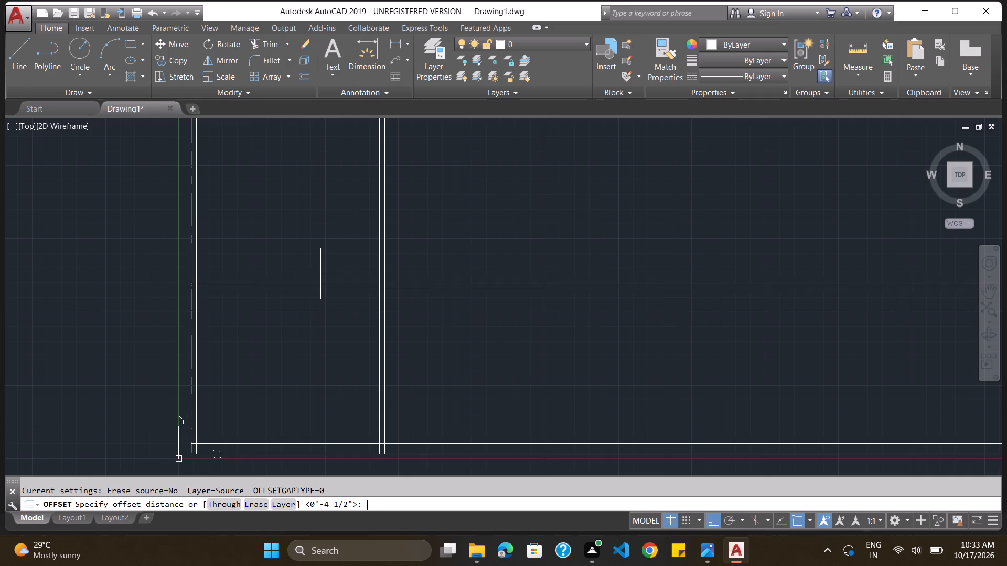
scroll(320, 274, "down", 4, "ctrl")
scroll(320, 274, "up", 3, "ctrl")
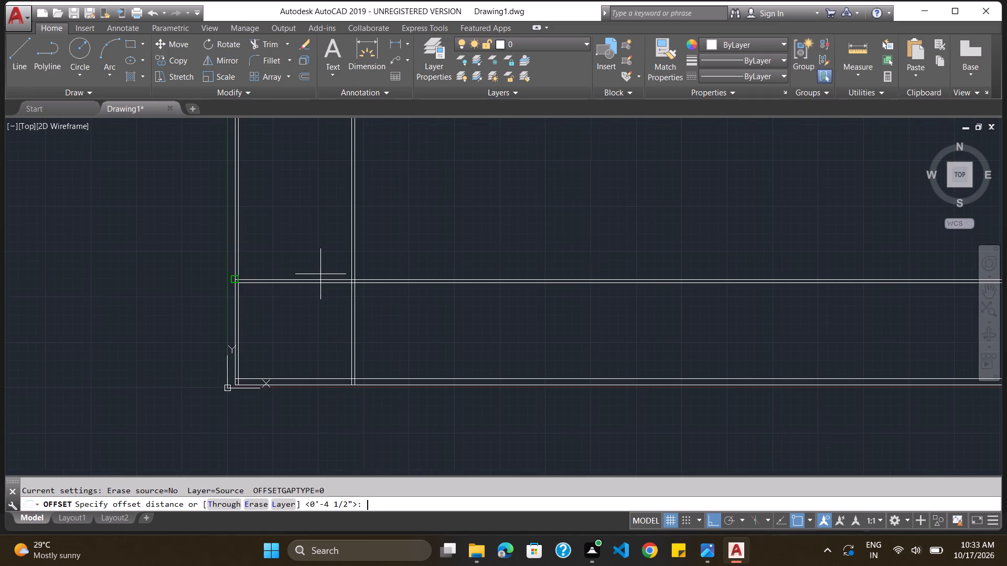
scroll(320, 274, "up", 1, "ctrl")
type("5'")
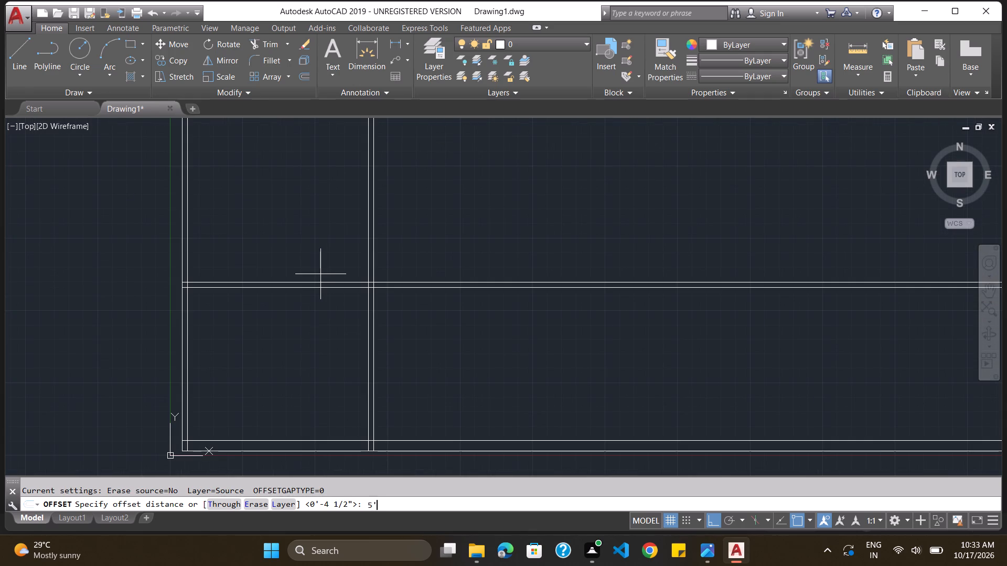
key("Return")
left_click_drag(306, 282, 317, 208)
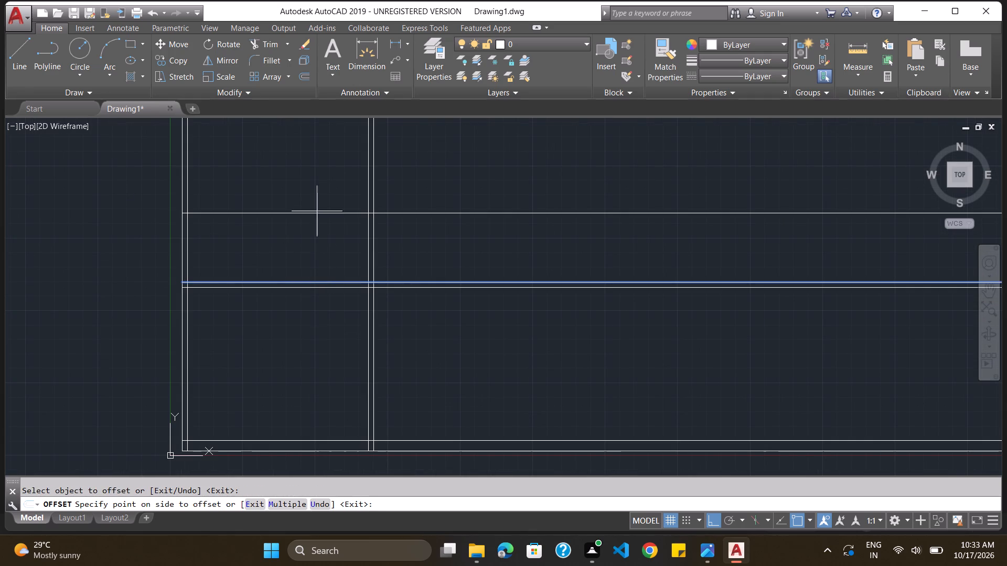
left_click_drag(317, 208, 318, 199)
left_click(318, 199)
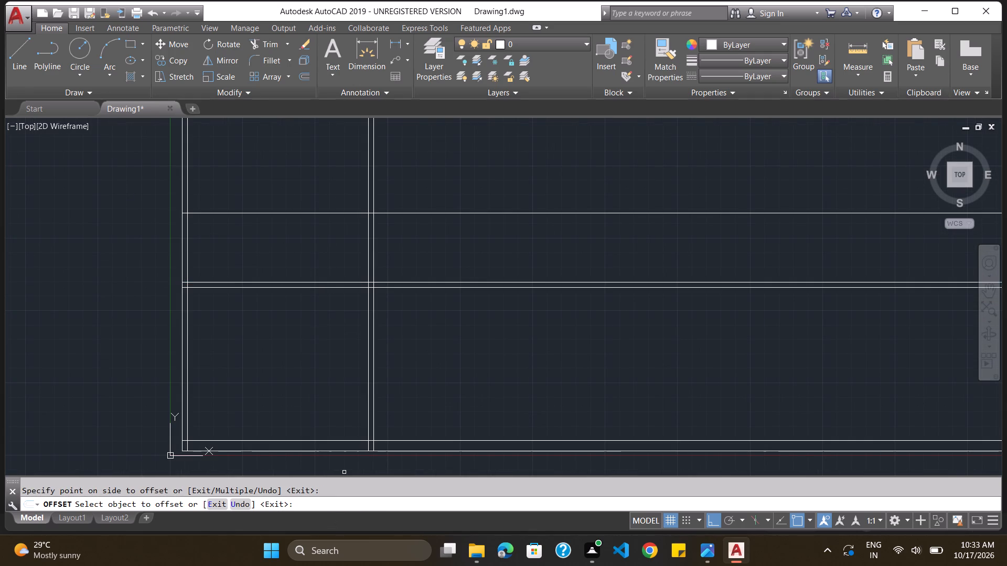
left_click(337, 498)
key("Escape")
Offset the topmost horizontal line 4.5" upward for the wall thickness.
key("o")
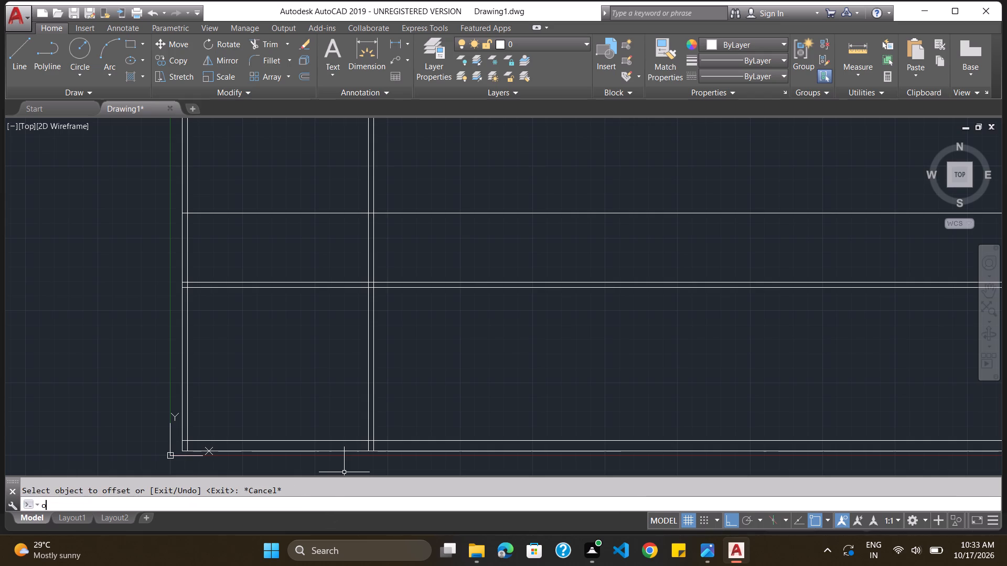
key("Return")
type("4.54")
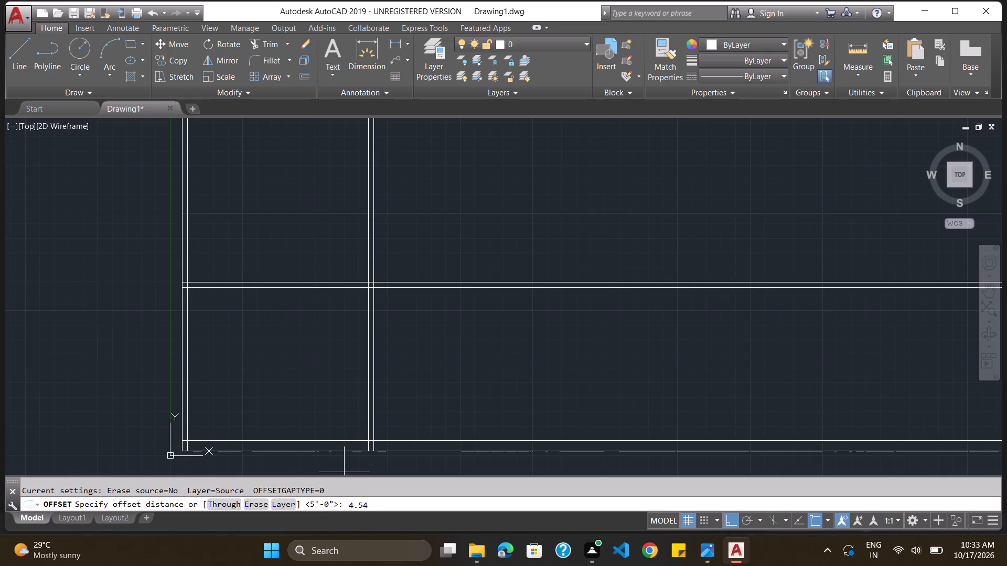
key("BackSpace")
key("shift+quotedbl")
key("Return")
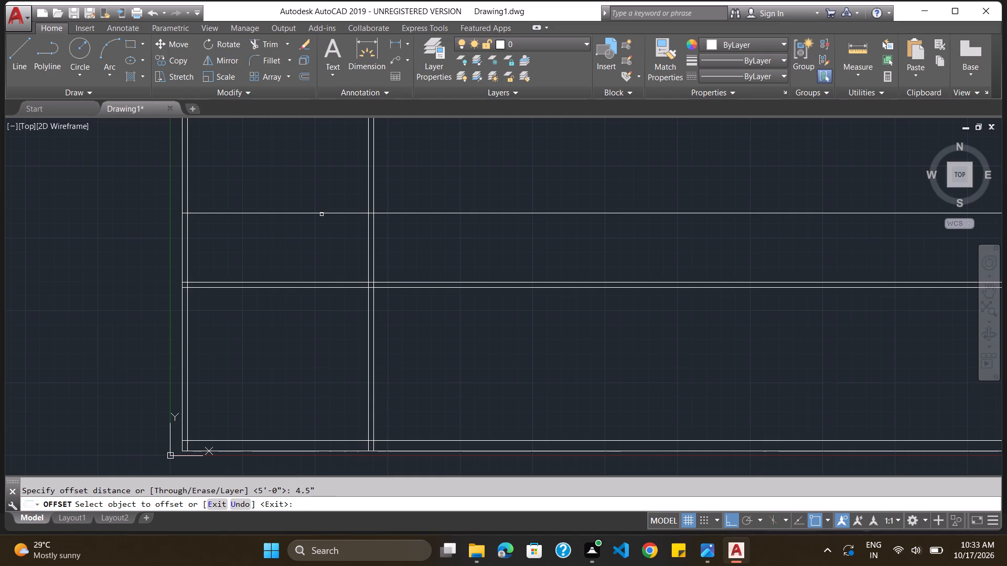
left_click_drag(322, 213, 324, 180)
left_click(324, 180)
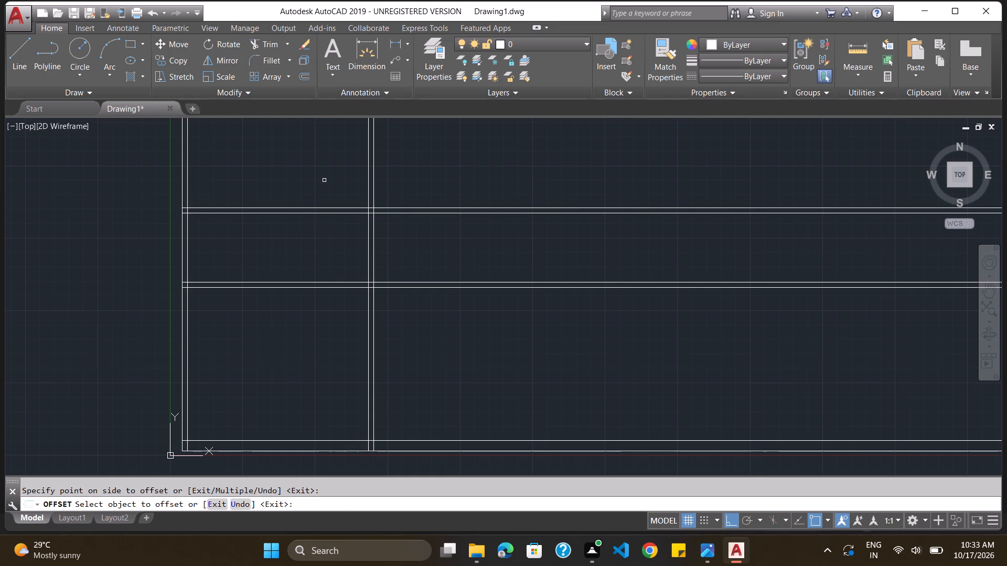
key("Escape")
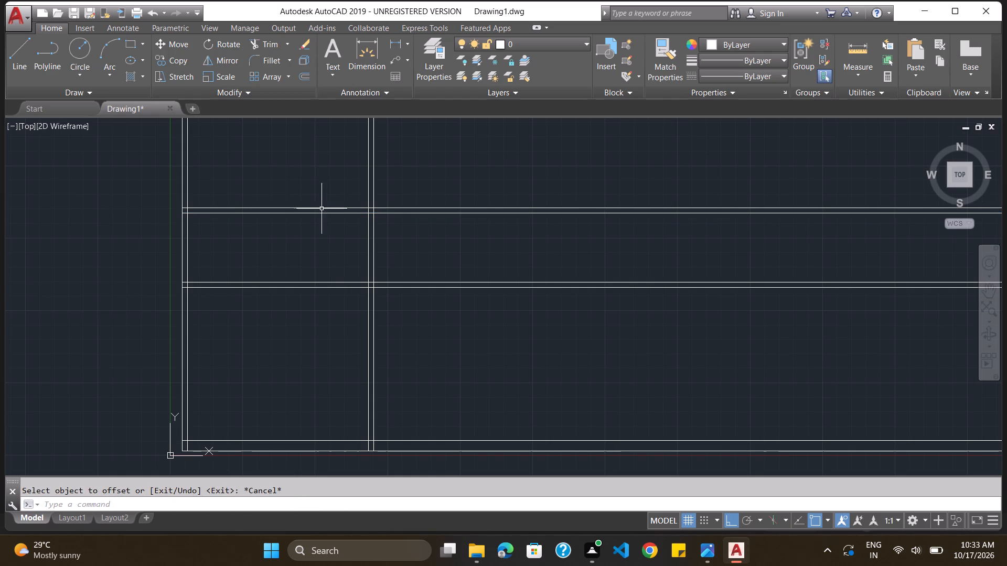
Offset the upper line of the topmost horizontal wall 13' upward for the next room.
left_click(312, 501)
key("o")
key("Return")
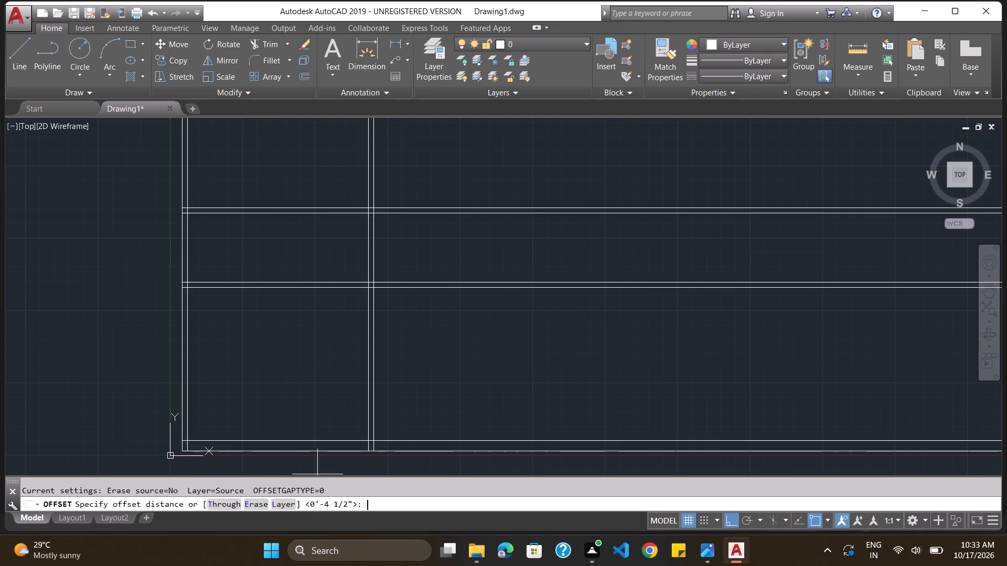
left_click(425, 503)
type("13")
key("apostrophe")
key("Return")
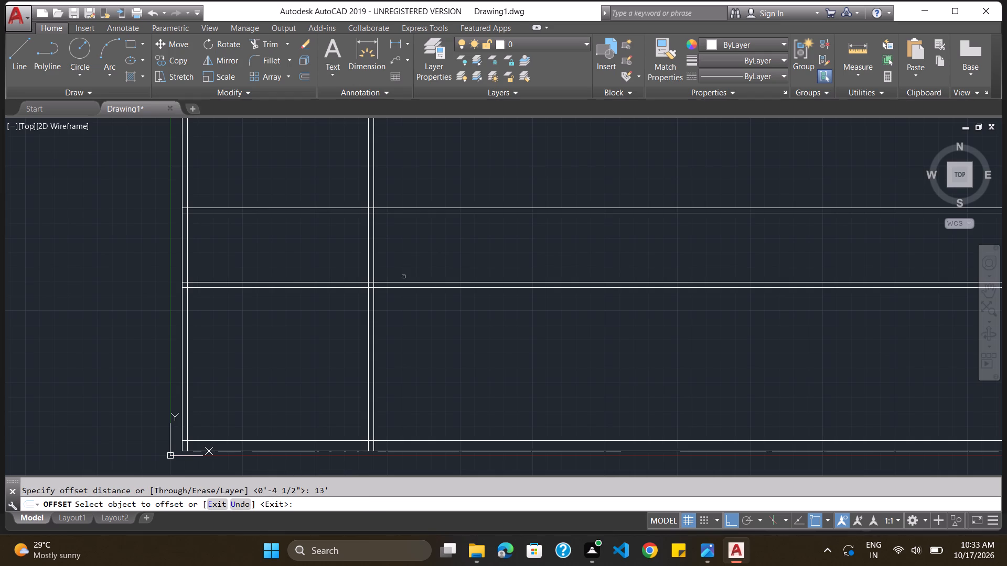
scroll(396, 283, "down", 4, "ctrl")
scroll(379, 261, "up", 3, "ctrl")
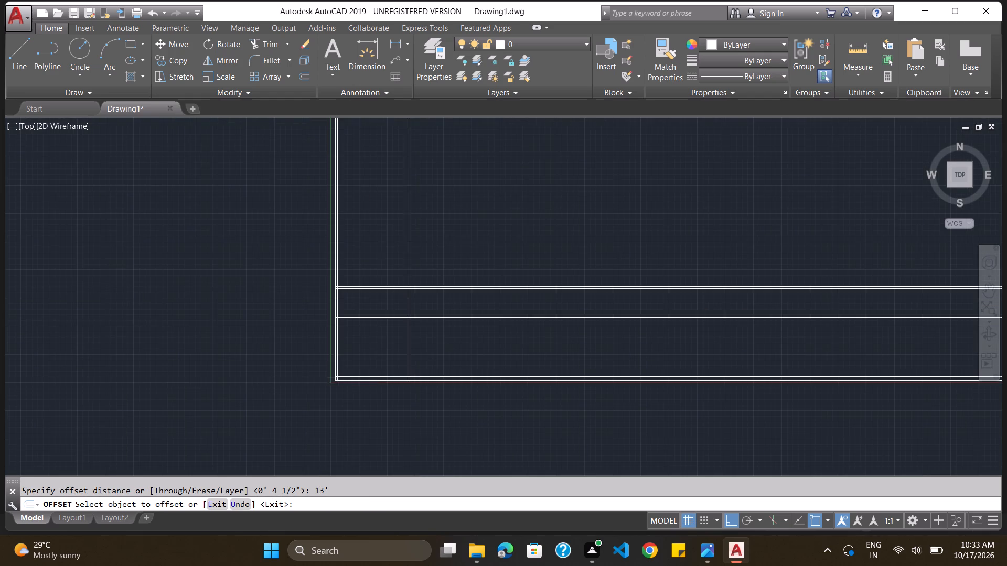
scroll(379, 261, "up", 2, "ctrl")
scroll(379, 261, "down", 1, "ctrl")
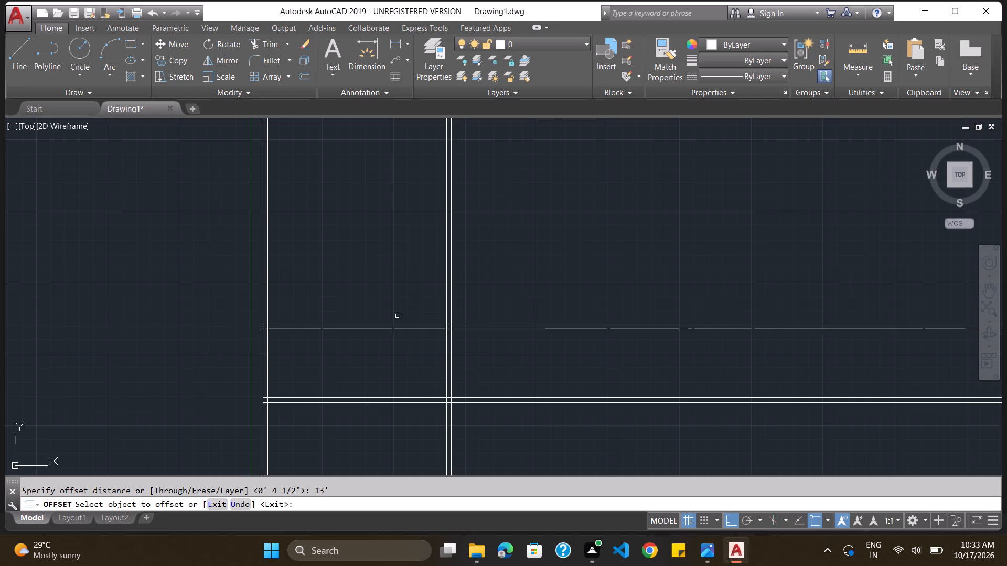
left_click(390, 325)
left_click(420, 197)
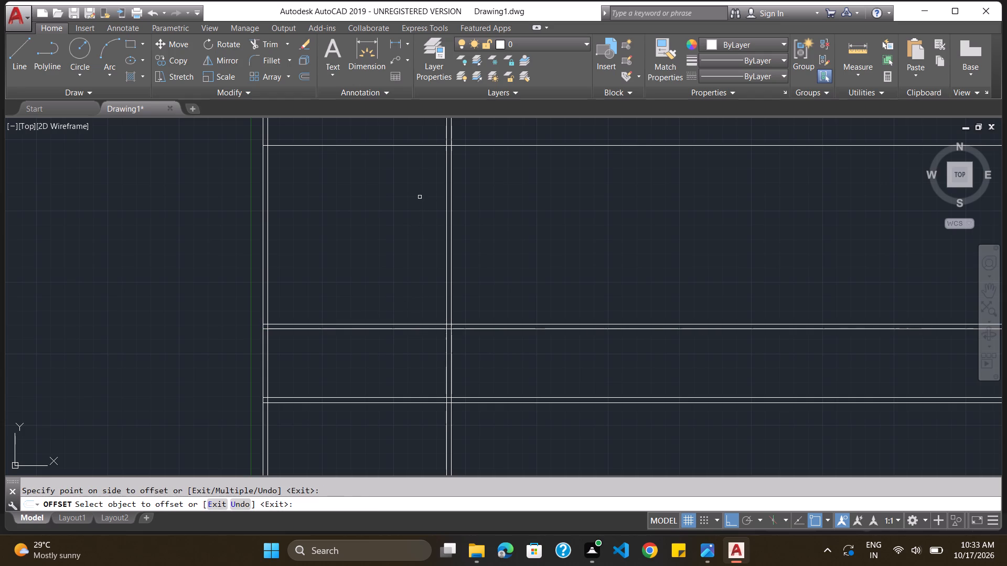
left_click(359, 498)
key("Escape")
Offset the horizontal line at the upper room's top side 9" upward, away from the room, for the wall thickness.
key("o")
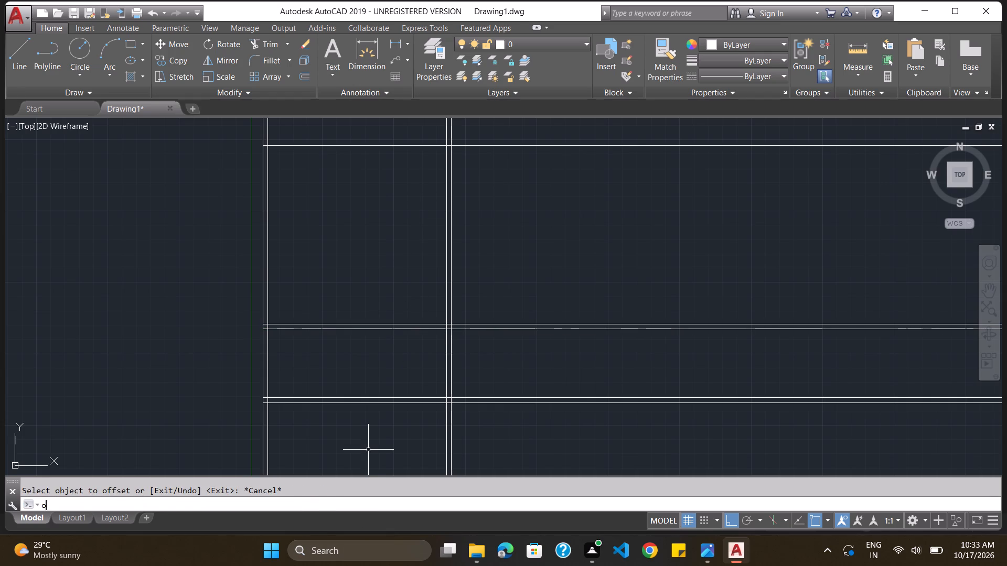
key("Return")
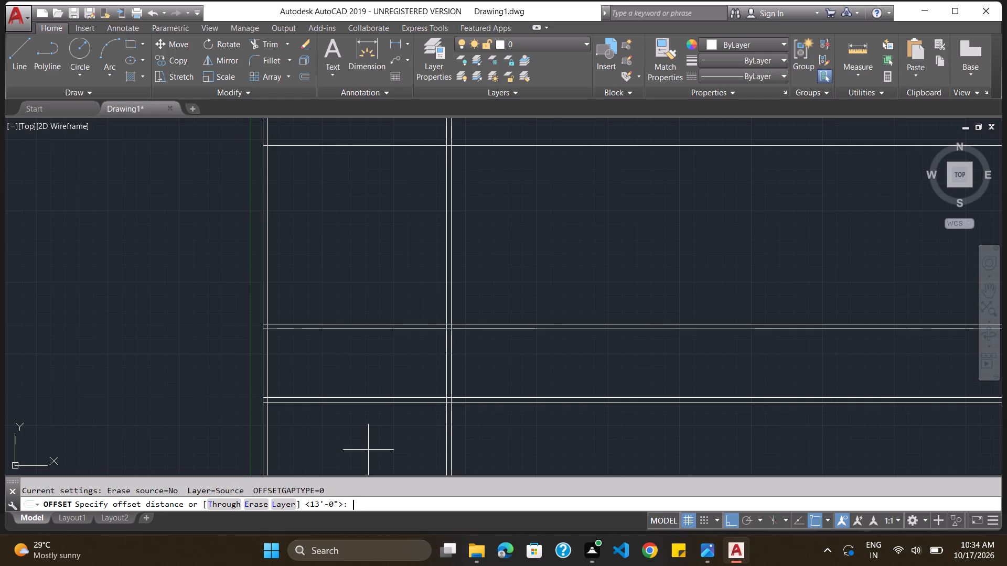
type("9\"")
key("Return")
scroll(379, 299, "down", 4, "ctrl")
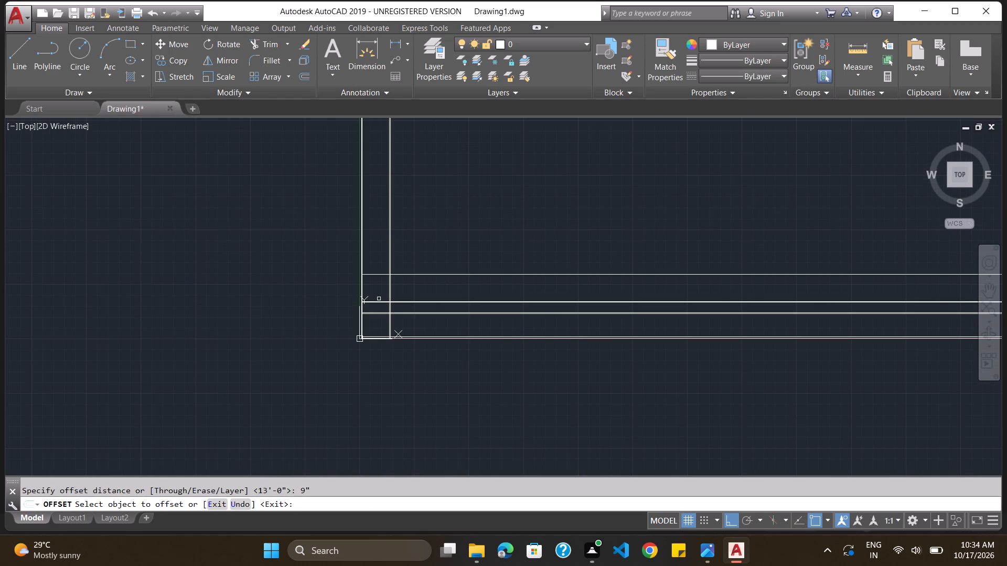
scroll(379, 293, "up", 4, "ctrl")
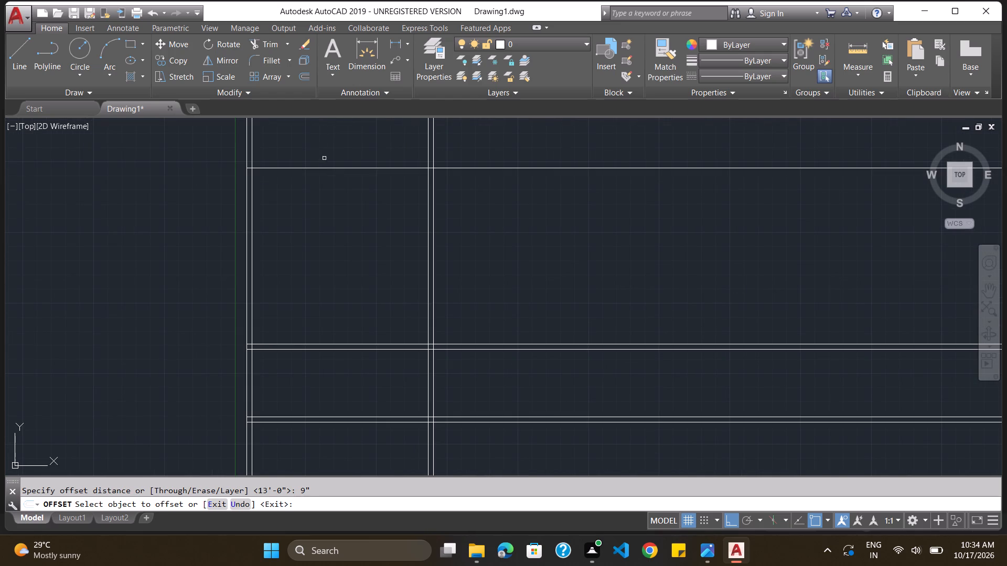
left_click(334, 167)
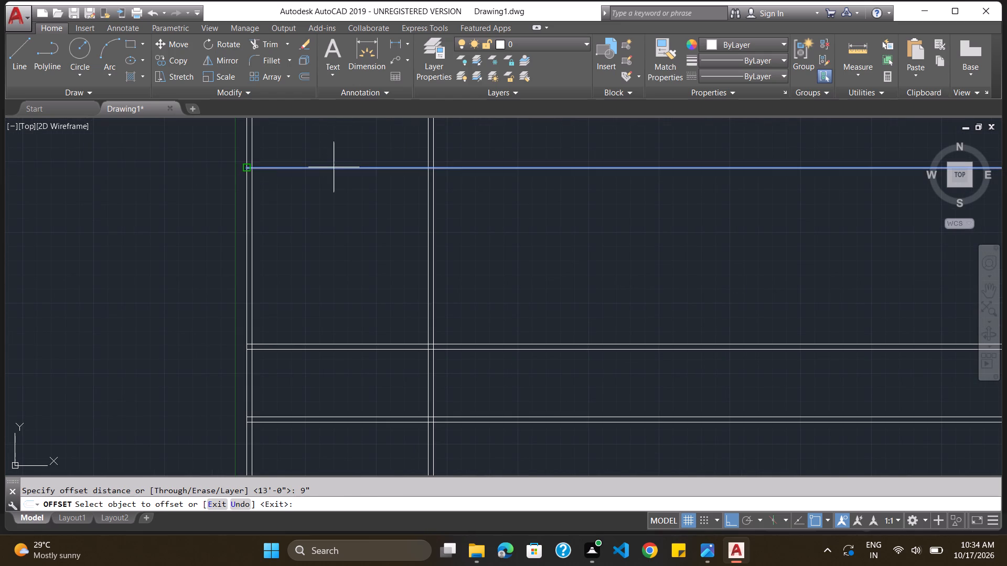
left_click(336, 138)
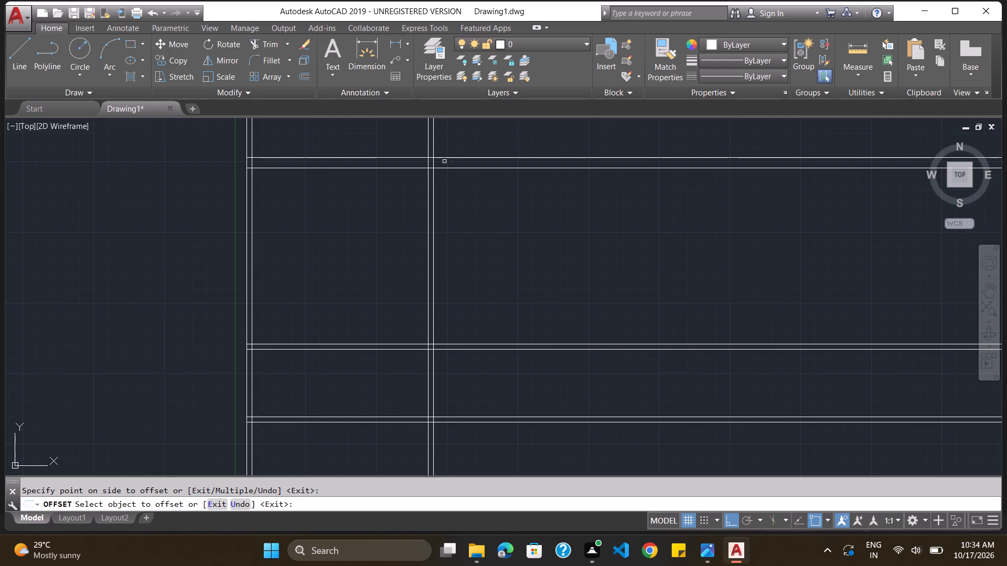
scroll(430, 288, "down", 2, "ctrl")
scroll(430, 288, "up", 2, "ctrl")
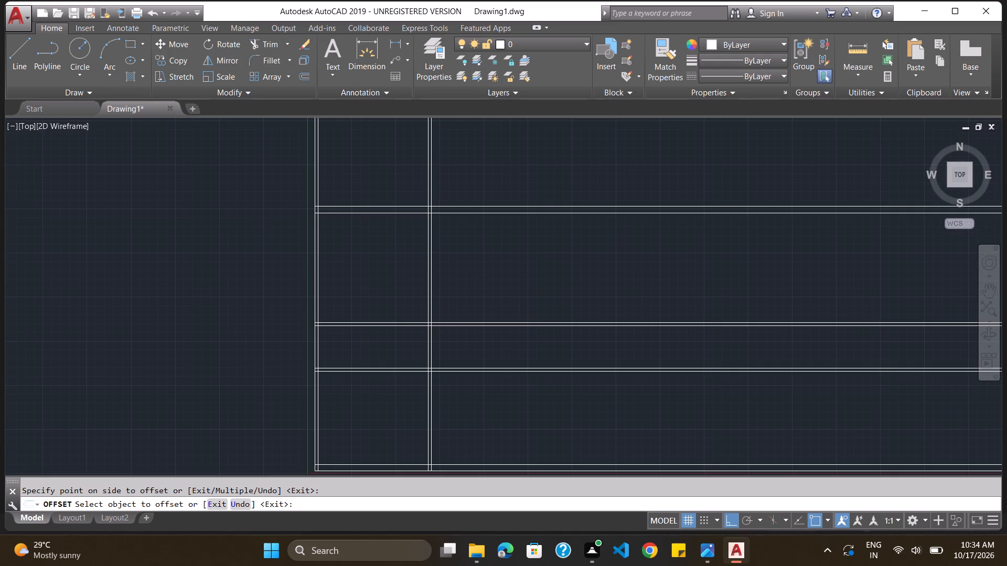
scroll(380, 443, "down", 2, "ctrl")
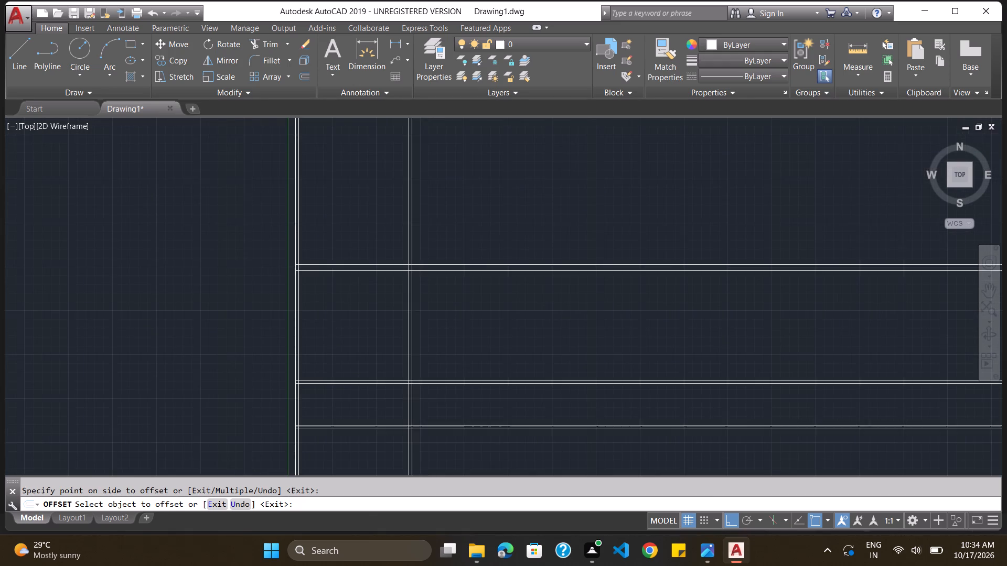
left_click(365, 503)
key("Escape")
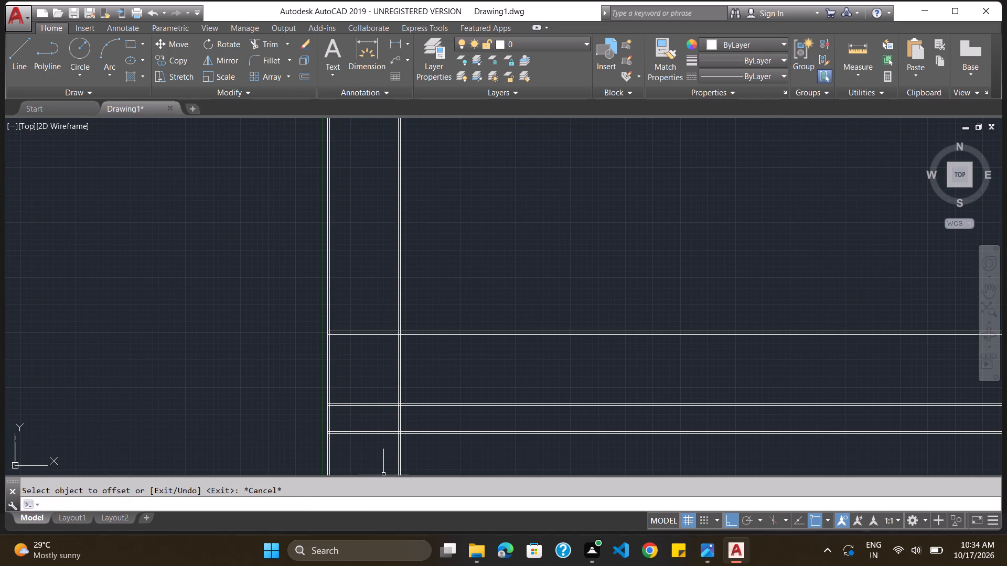
Offset the inner line of the left vertical wall 11' to the right.
key("o")
key("Return")
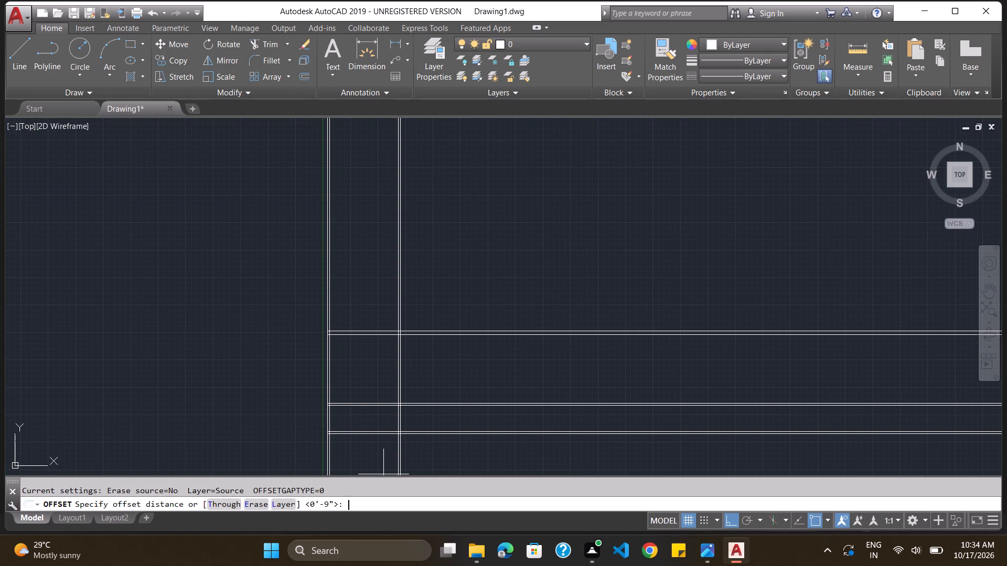
type("11")
key("apostrophe")
key("Return")
left_click_drag(365, 503, 328, 530)
scroll(349, 413, "up", 2, "ctrl")
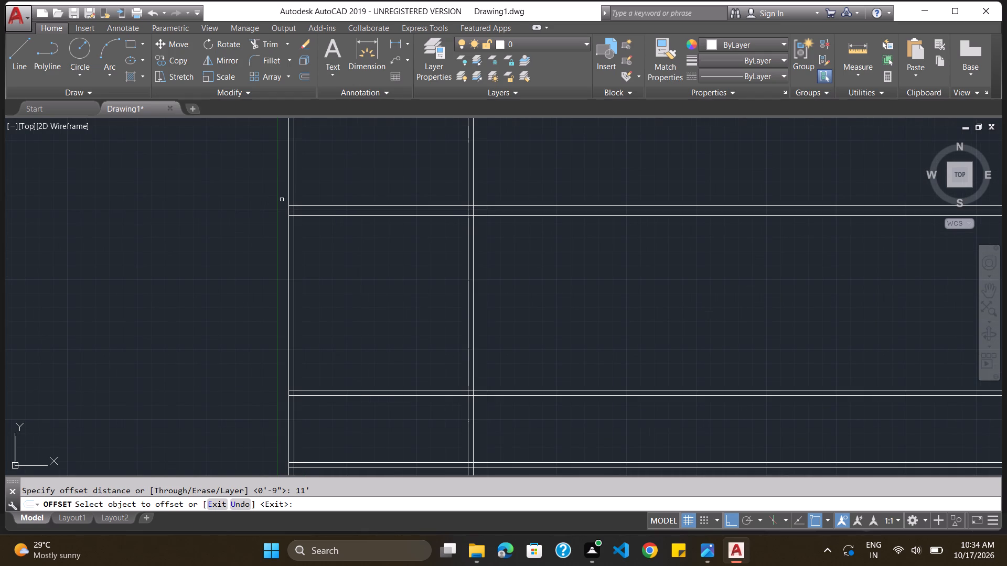
left_click_drag(293, 201, 383, 178)
left_click(383, 178)
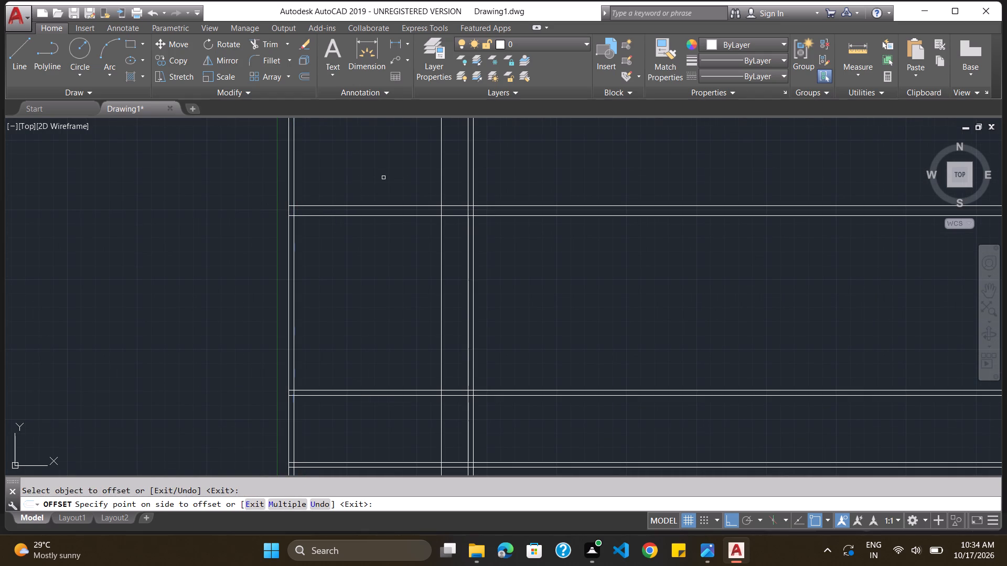
key("Escape")
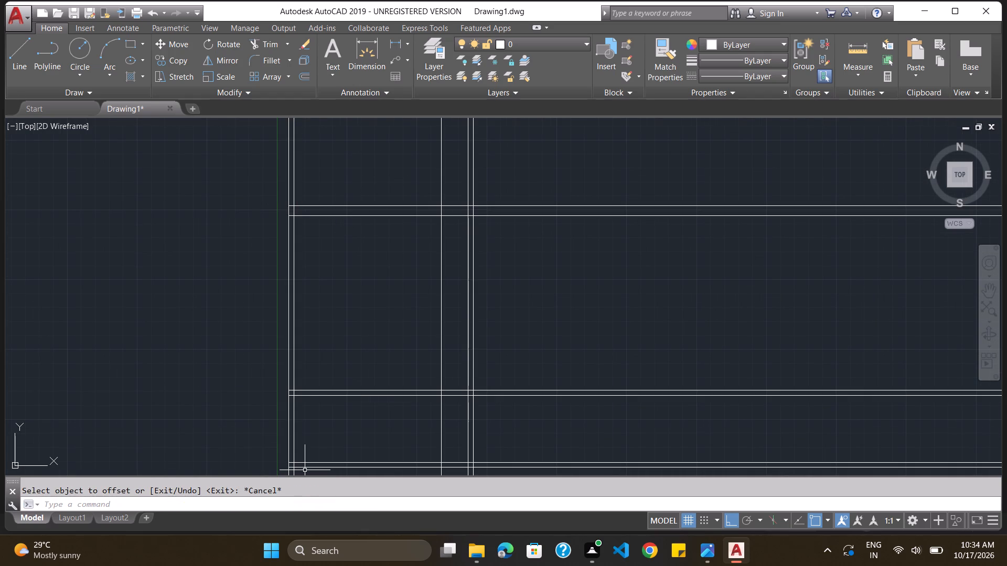
Offset the single vertical line between the two vertical walls 4.5" to the left for the wall thickness.
left_click(316, 499)
key("o")
key("Return")
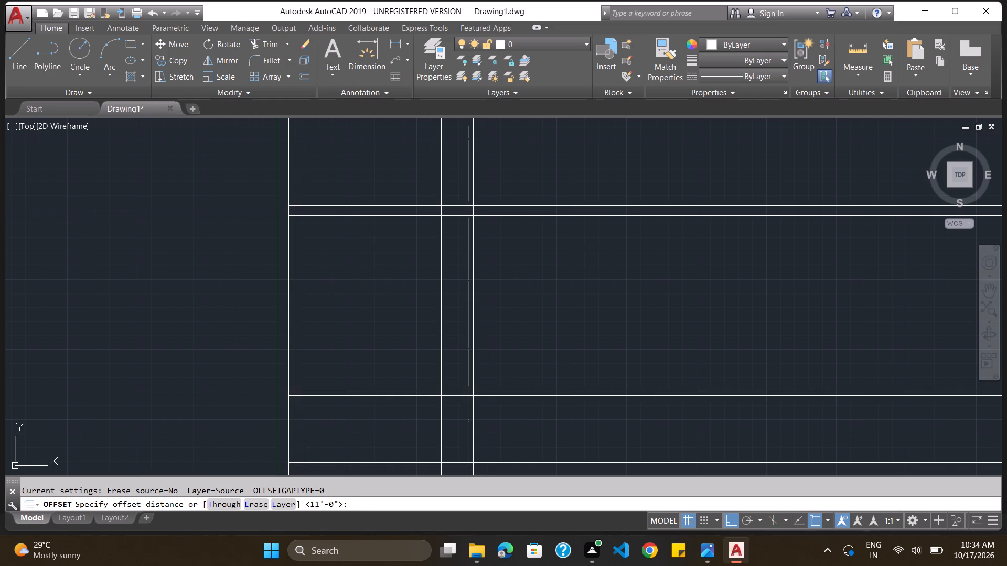
type("4.5\"")
key("Return")
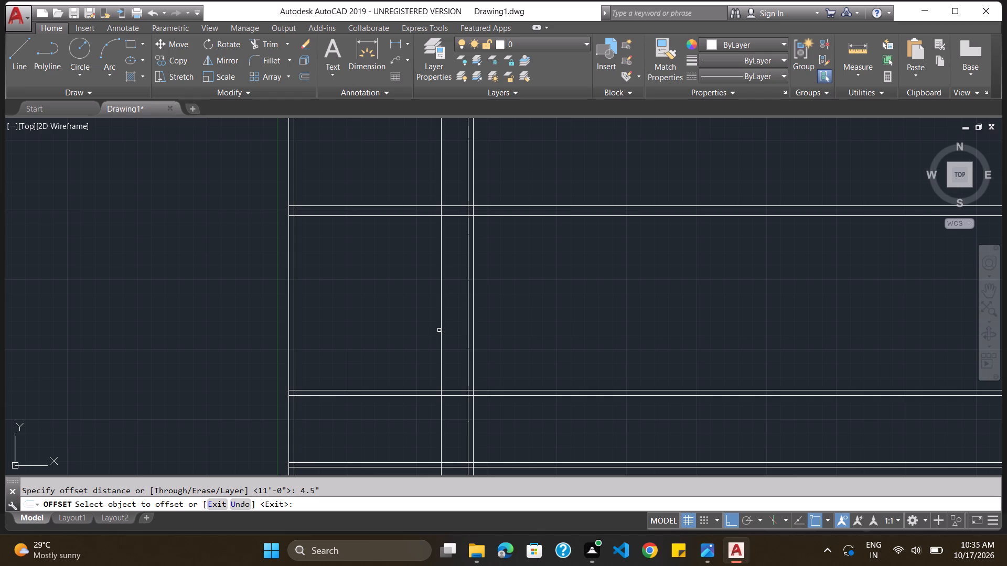
left_click_drag(442, 332, 447, 335)
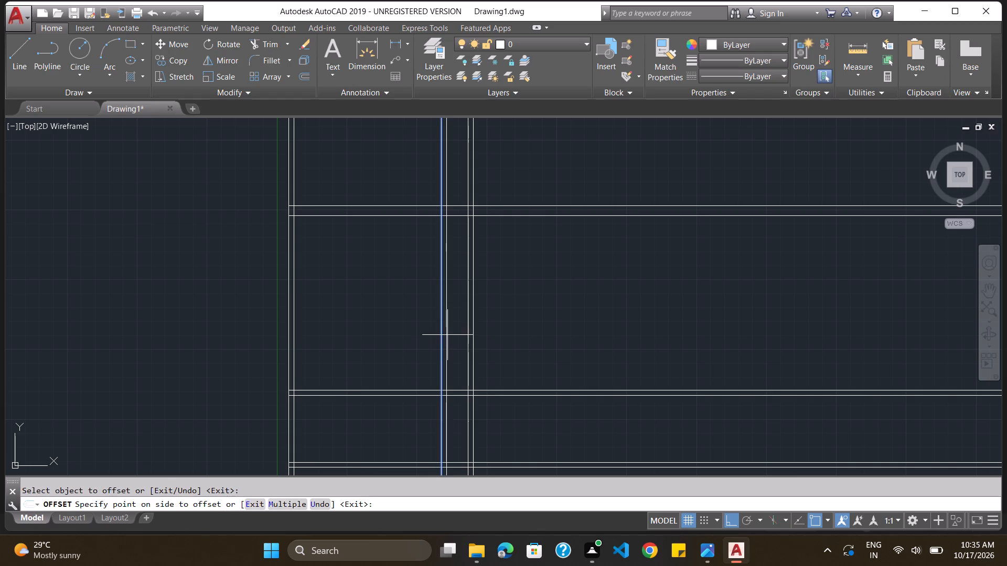
left_click(447, 335)
key("Escape")
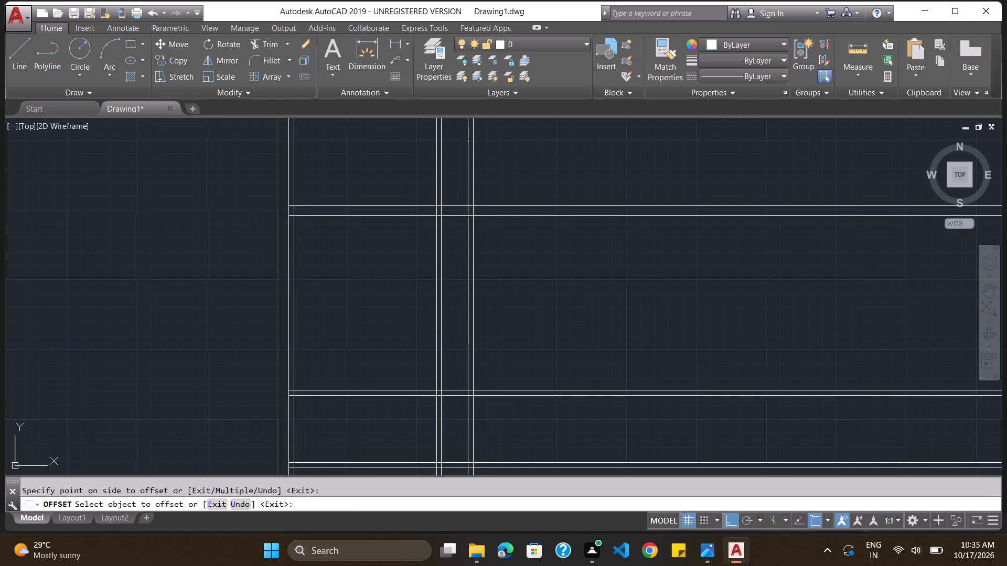
Trim both lines of the right interior vertical wall out of the upper room and the narrow strip directly below it.
type("trim")
key("Return")
key("Return")
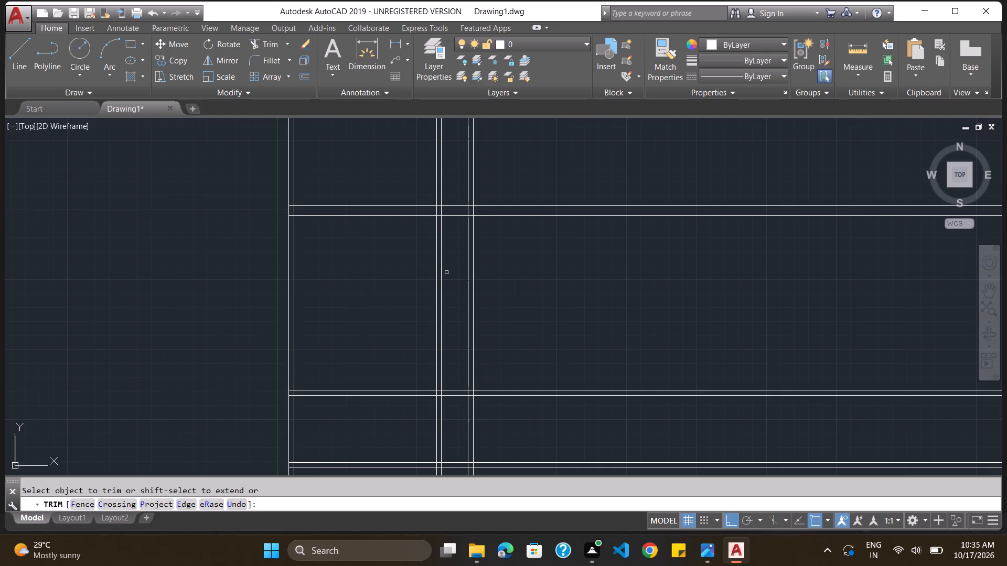
left_click(474, 277)
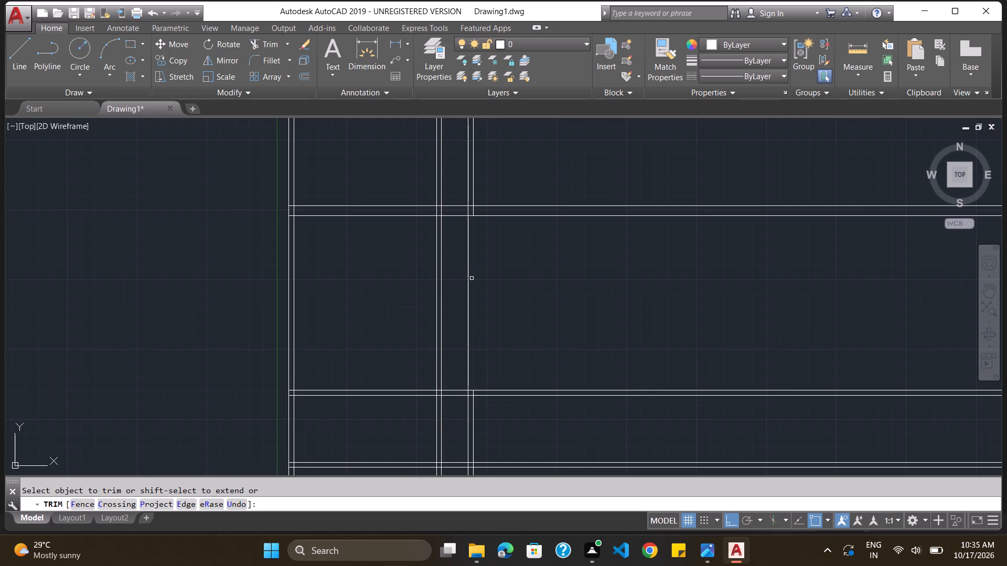
left_click(469, 279)
scroll(469, 279, "down", 2, "ctrl")
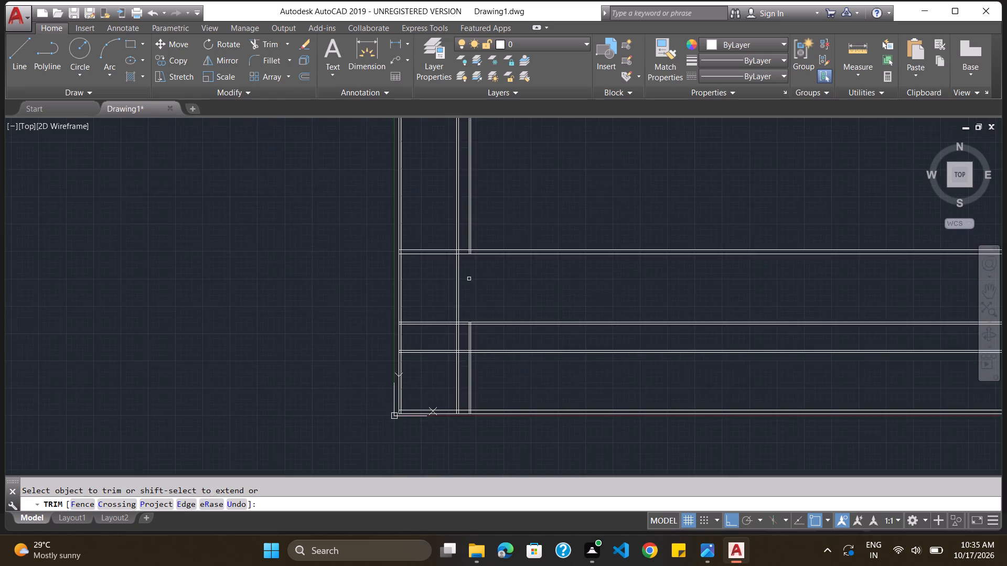
scroll(469, 279, "down", 1, "ctrl")
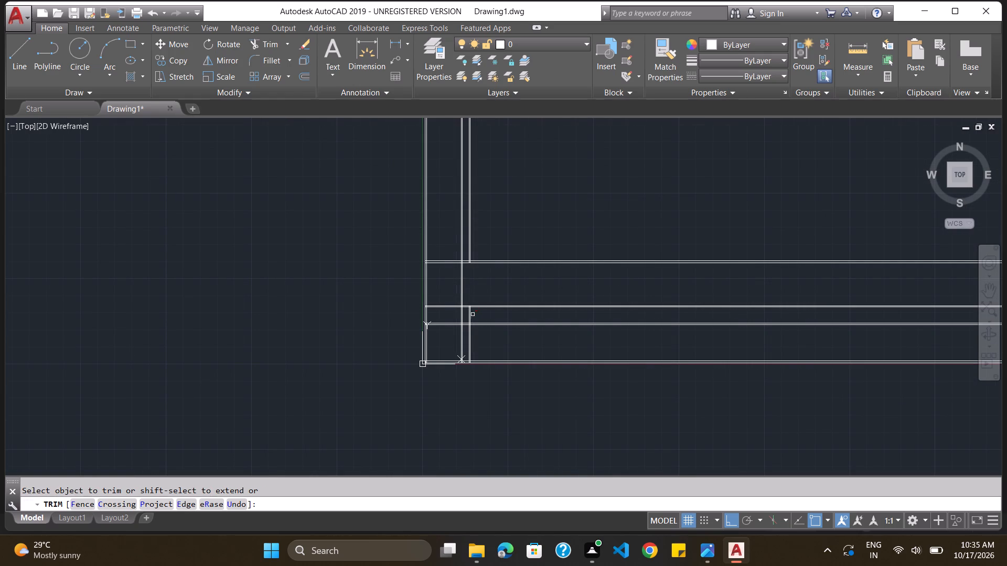
left_click(468, 317)
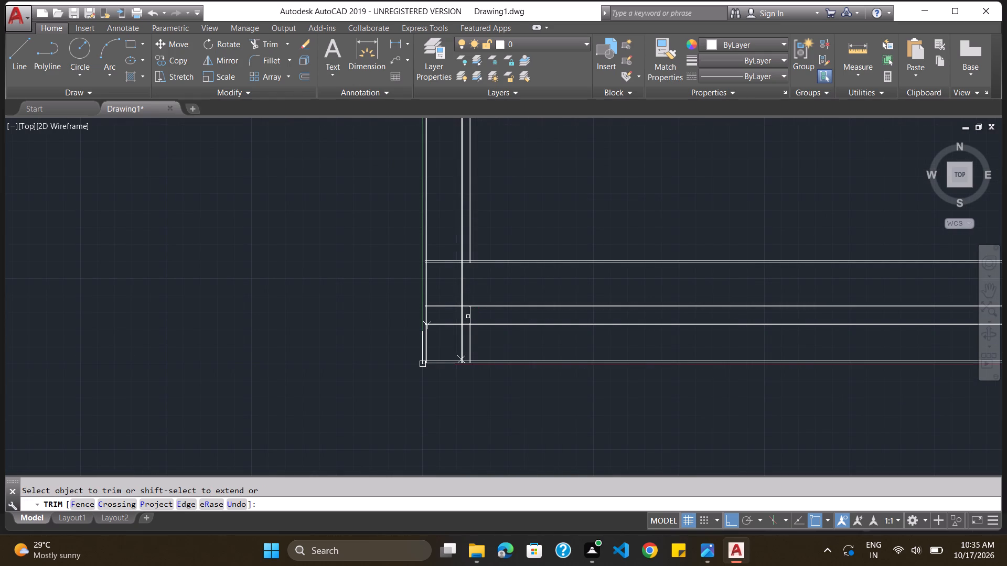
left_click(471, 317)
left_click(506, 204)
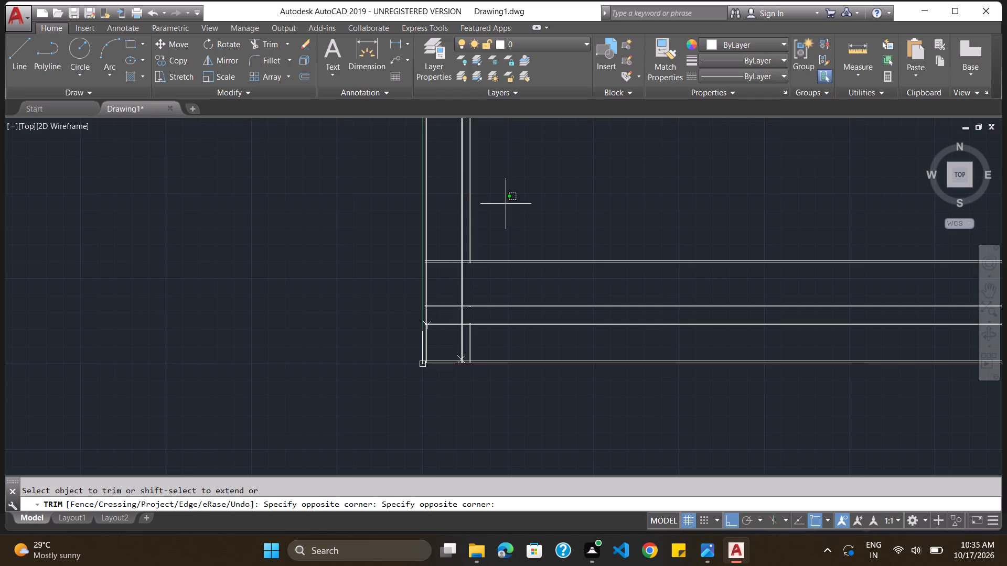
key("Escape")
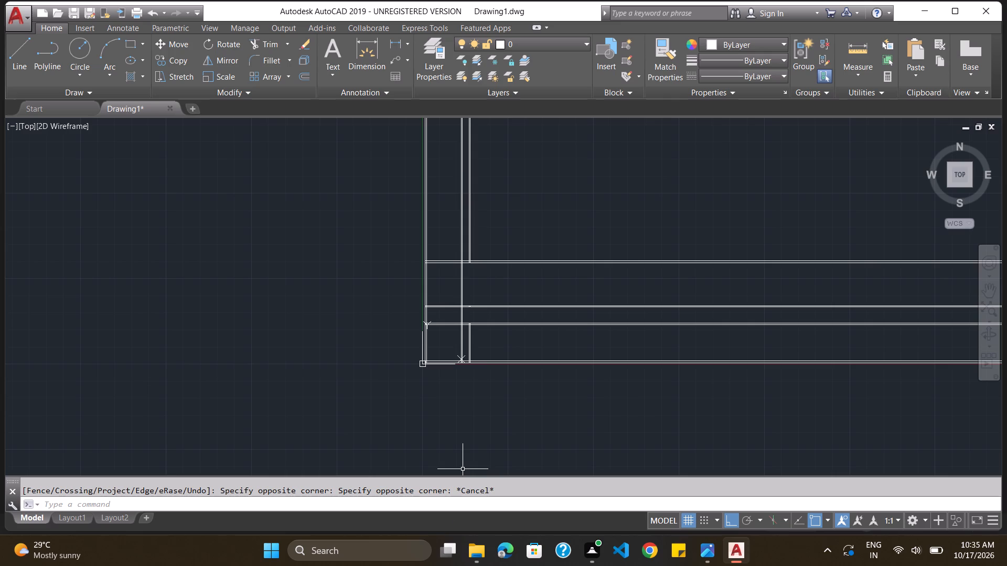
Trim the right line of the left interior vertical wall where it crosses the top horizontal wall and the horizontal wall below the upper room.
scroll(473, 255, "up", 7, "ctrl")
scroll(473, 255, "down", 2, "ctrl")
key("Escape")
type("trim")
key("Return")
key("Return")
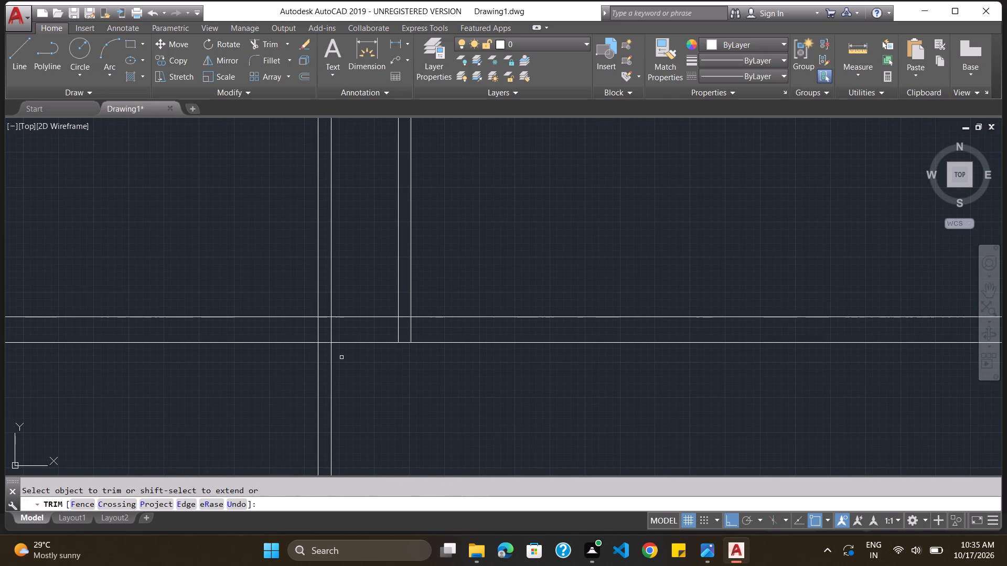
left_click(330, 333)
scroll(352, 332, "down", 4)
scroll(352, 332, "up", 1)
scroll(352, 332, "down", 1)
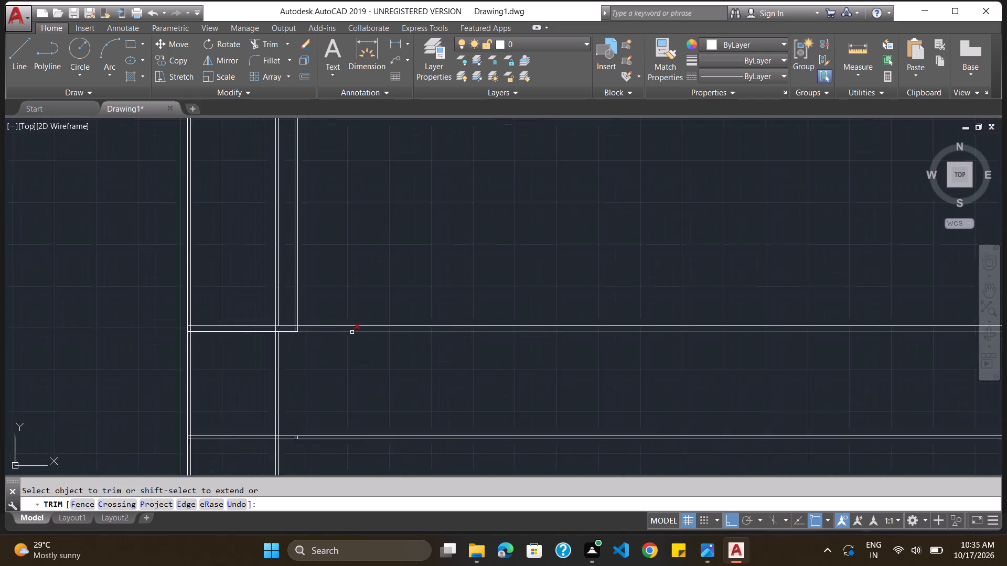
scroll(352, 332, "down", 1)
scroll(352, 332, "up", 1)
scroll(352, 332, "down", 1)
scroll(352, 332, "up", 1)
scroll(346, 336, "down", 1, "ctrl")
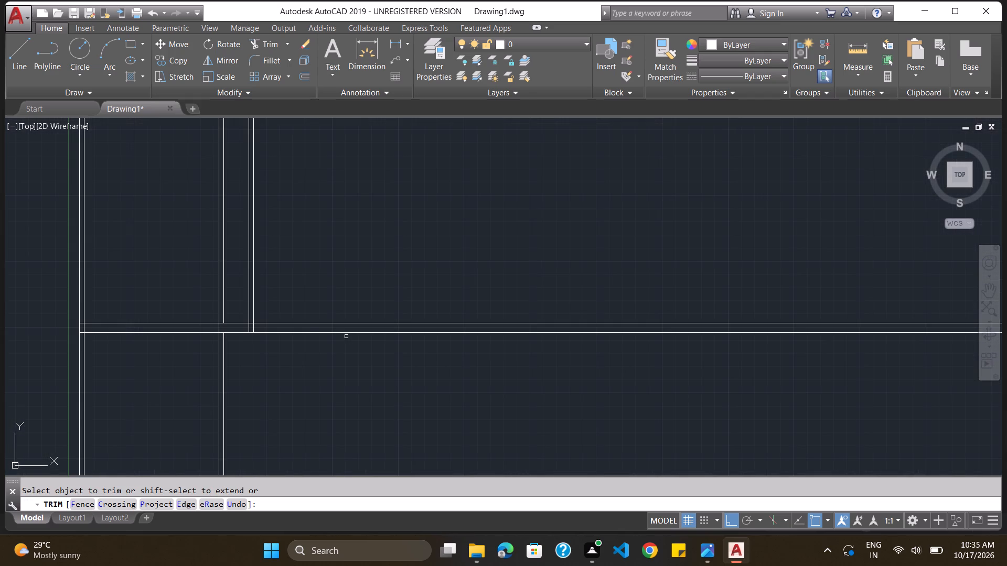
scroll(346, 336, "down", 2, "ctrl")
scroll(313, 411, "up", 2, "ctrl")
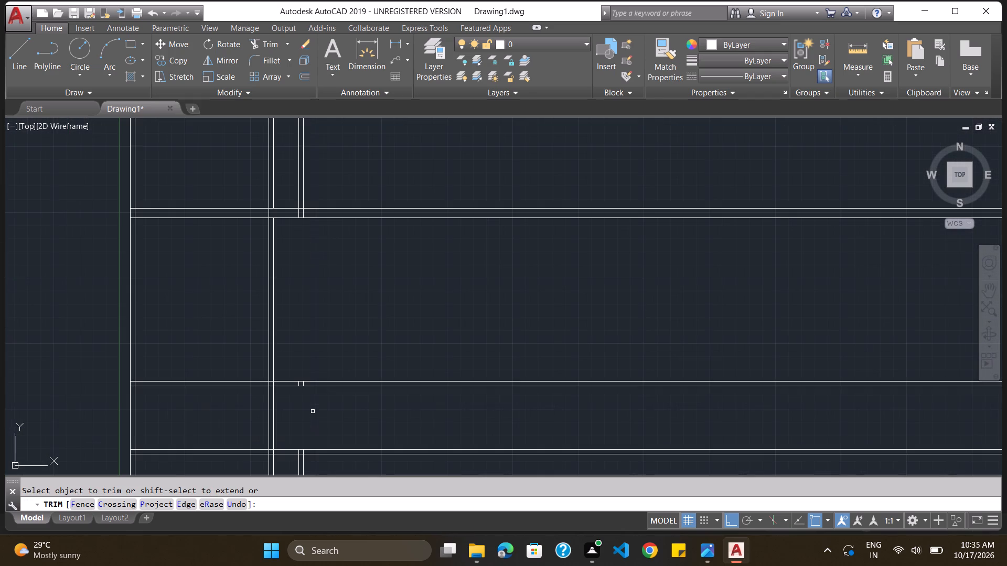
scroll(272, 384, "up", 1, "ctrl")
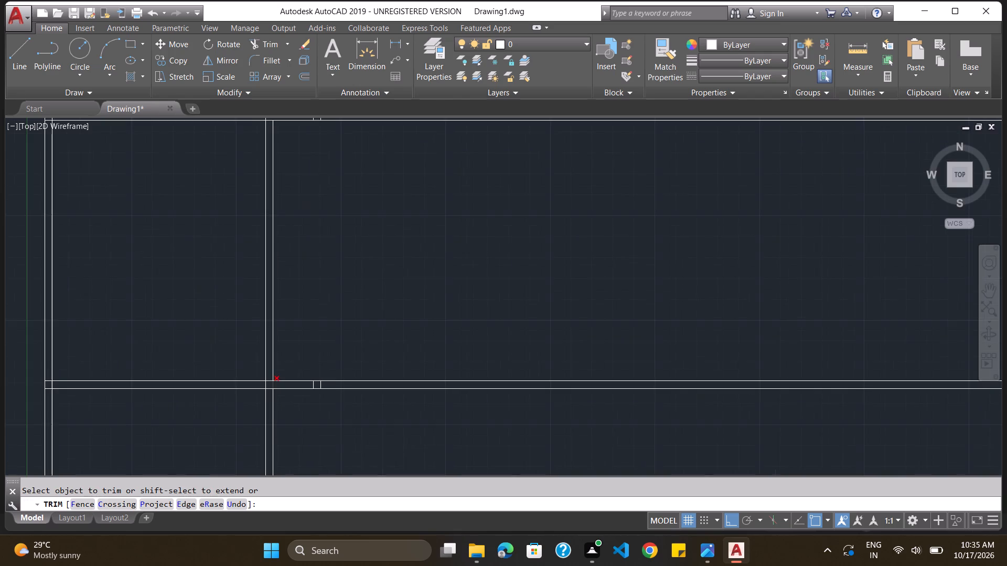
scroll(272, 384, "up", 1, "ctrl")
left_click(272, 386)
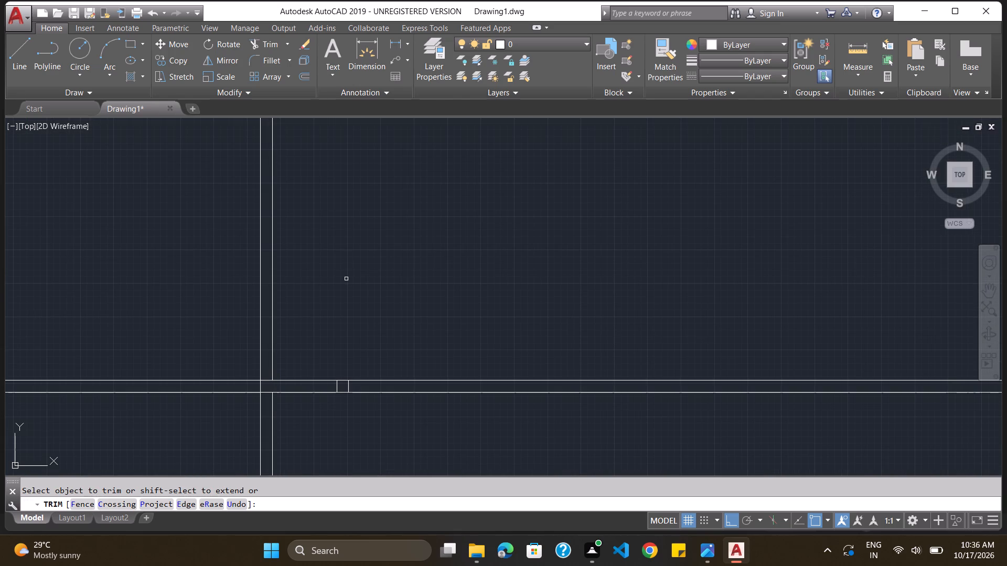
scroll(345, 292, "down", 3, "ctrl")
key("Escape")
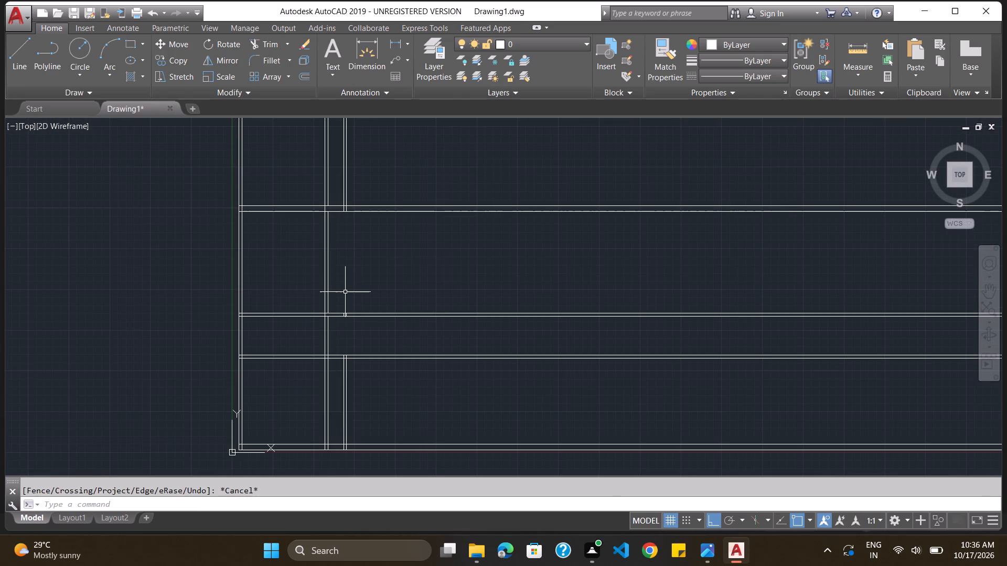
Offset the right line of the upper room's interior vertical wall 11' to the right.
key("r")
key("BackSpace")
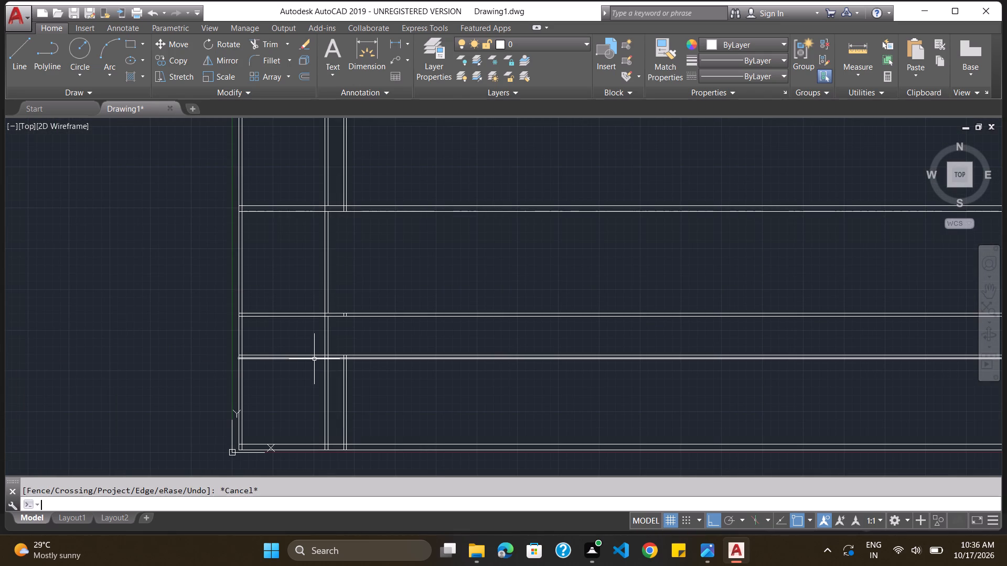
key("o")
key("Return")
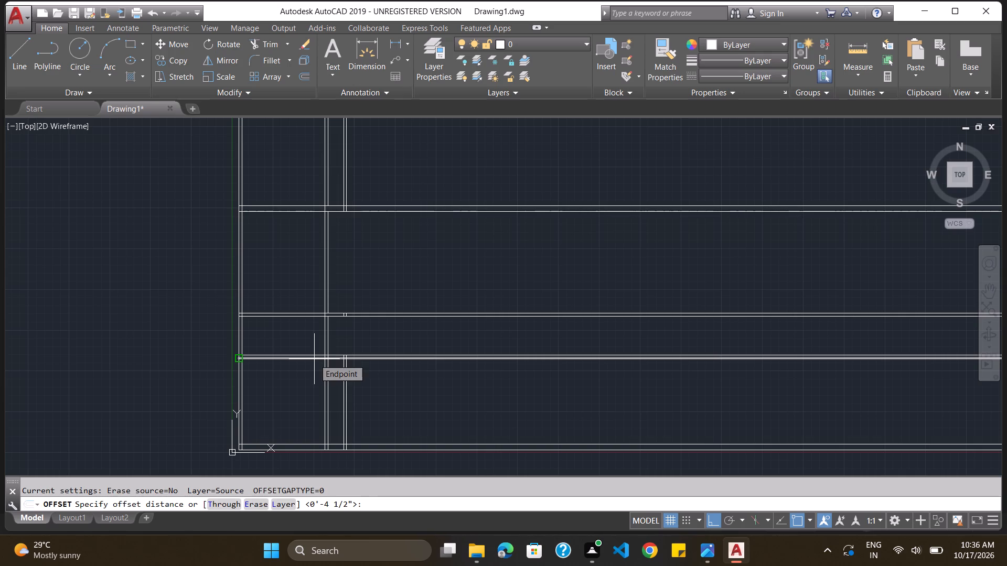
type("11")
key("apostrophe")
key("Return")
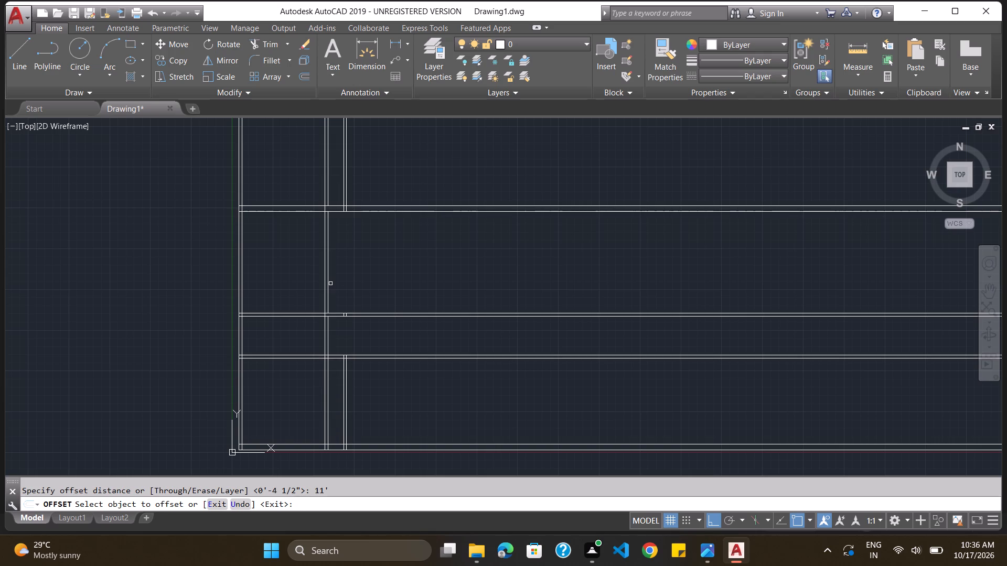
left_click(328, 285)
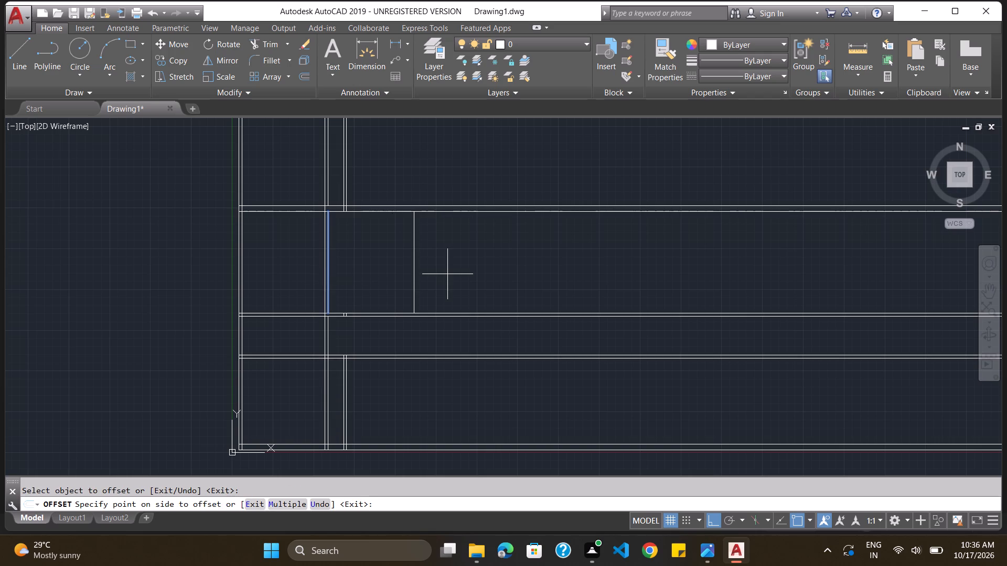
left_click(449, 274)
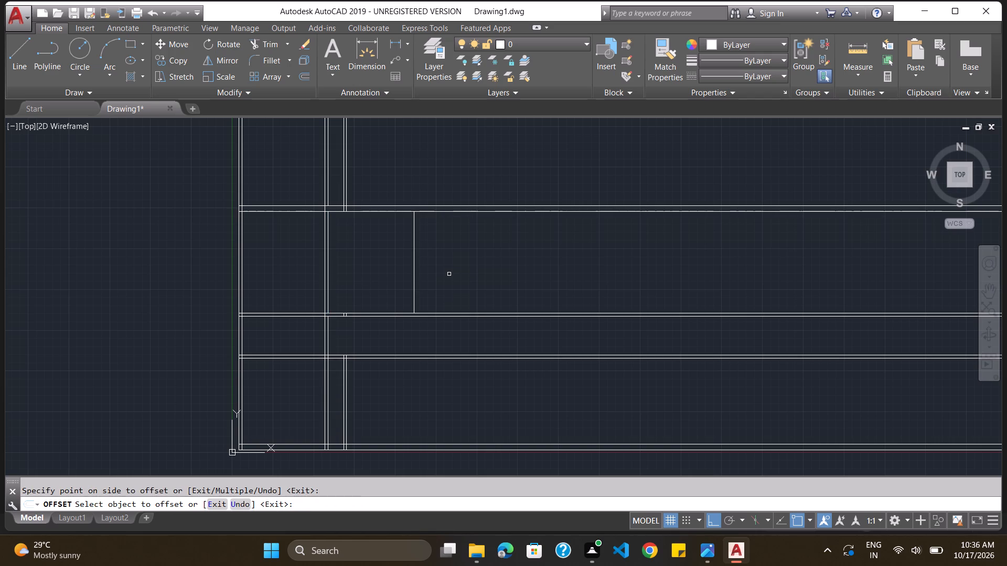
left_click(357, 508)
key("Escape")
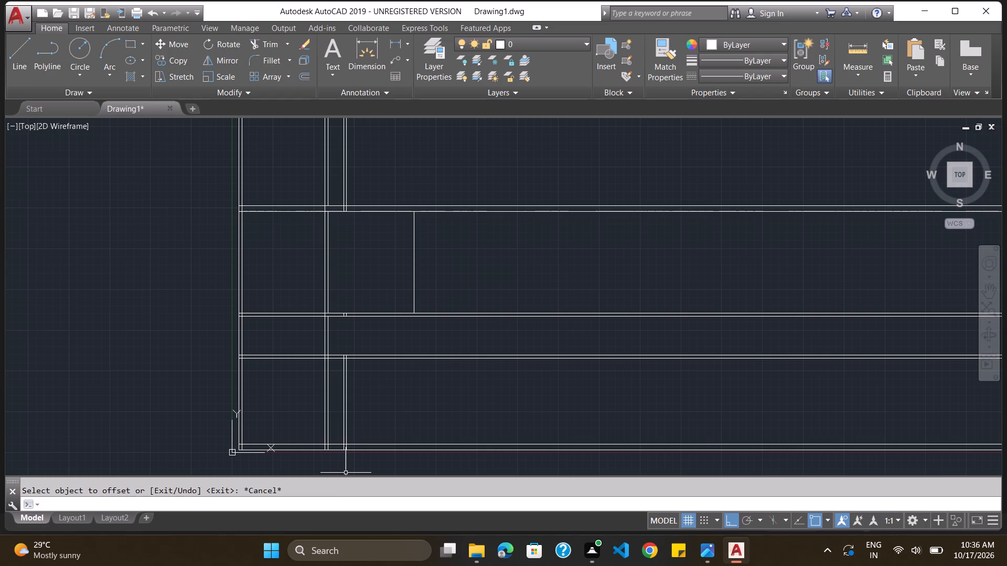
Offset the single vertical line at the right side of the new upper room 4.5" to the right for the wall thickness.
key("o")
key("Return")
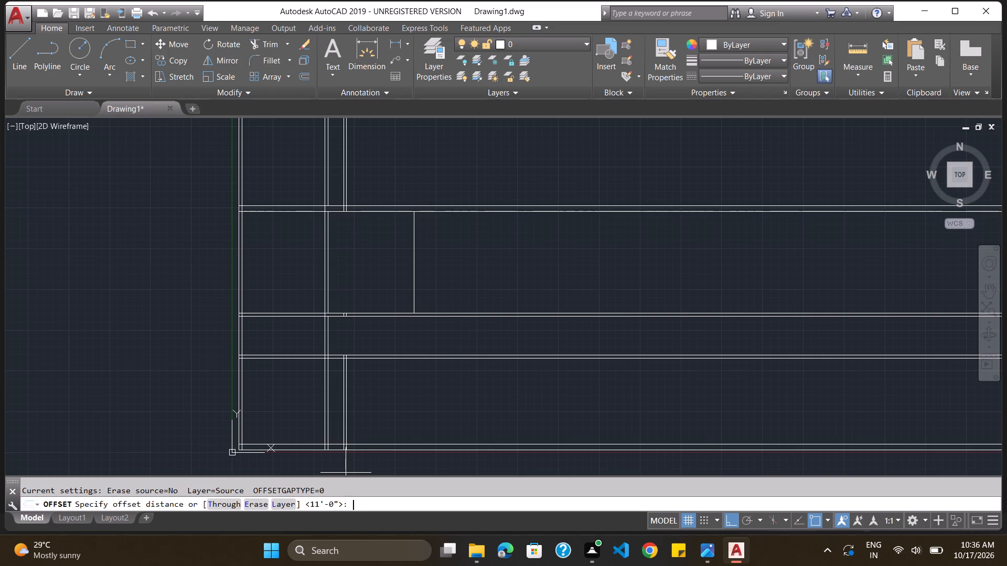
type("4.5")
key("shift+quotedbl")
key("Return")
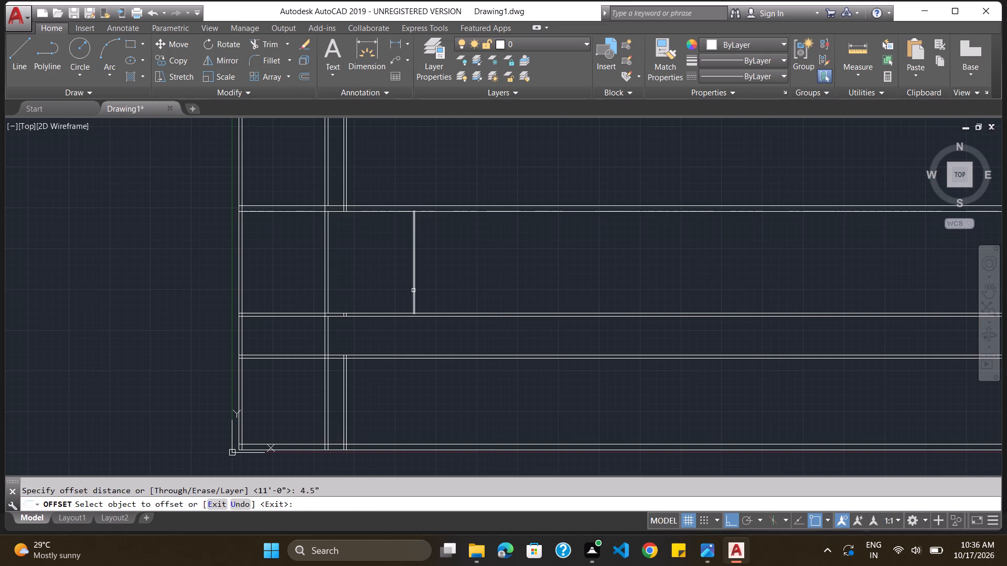
left_click_drag(413, 290, 446, 287)
left_click(446, 287)
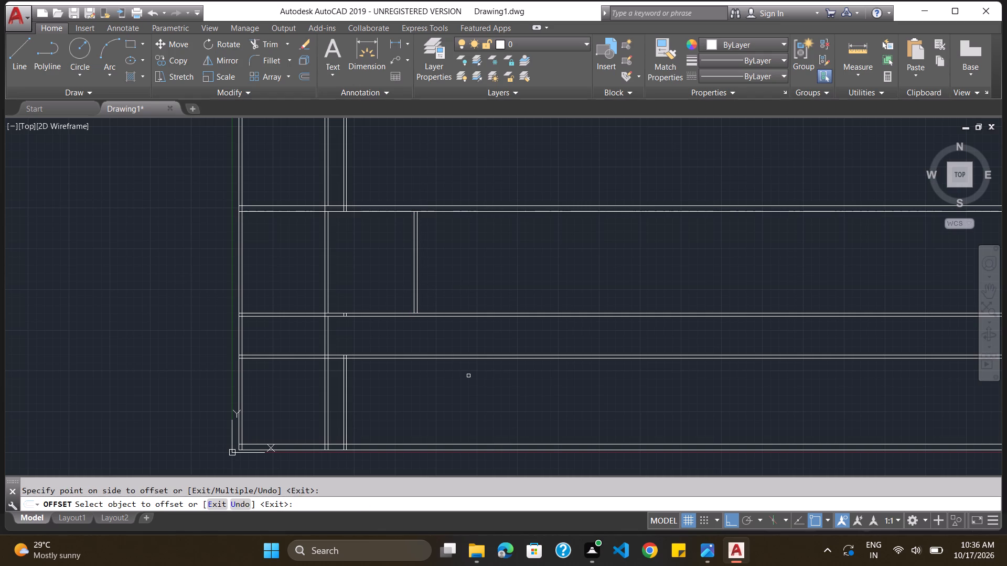
left_click(315, 507)
key("Escape")
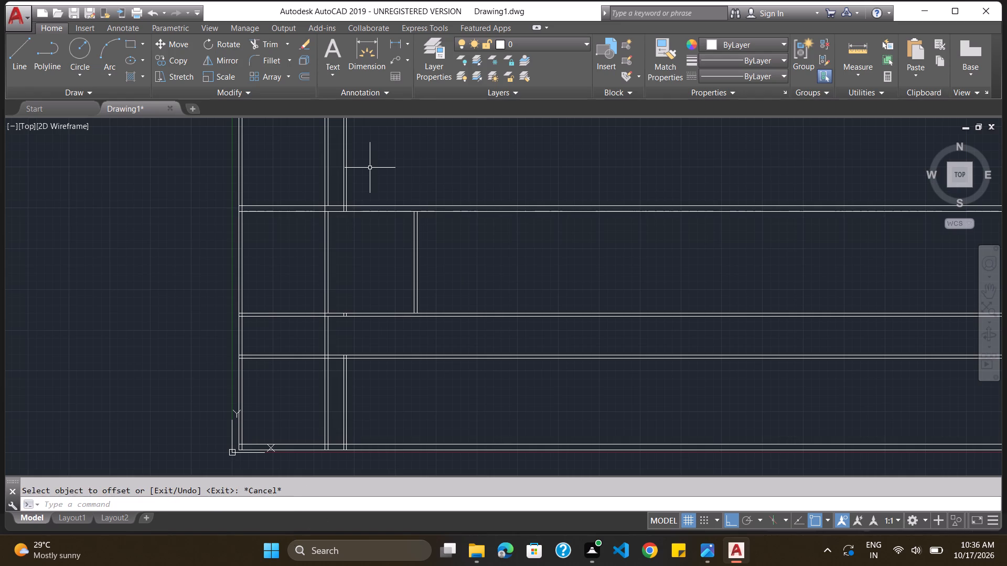
Trim off the vertical wall lines that extend above the top horizontal wall.
type("trim")
key("Return")
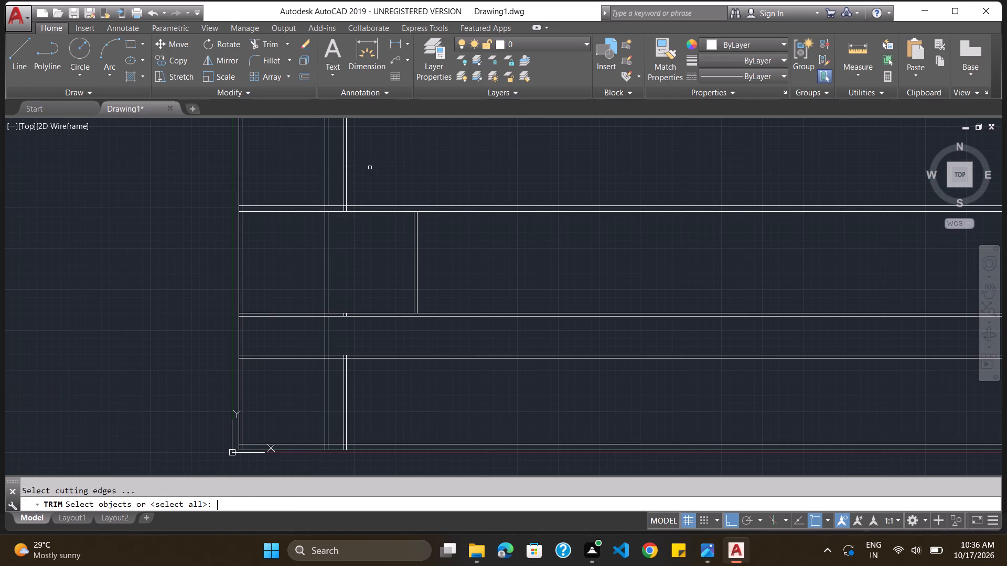
key("Return")
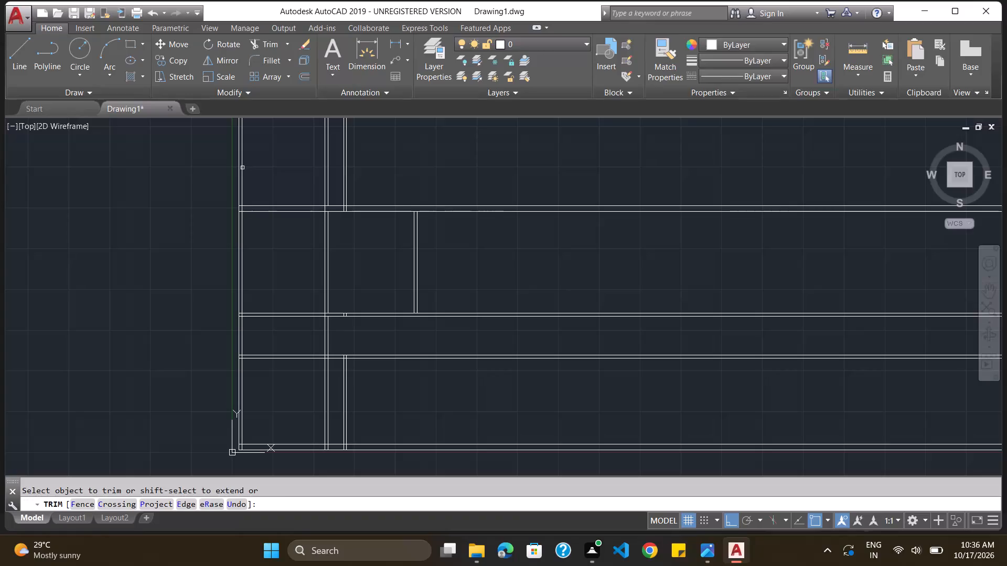
left_click_drag(228, 169, 438, 148)
left_click(438, 148)
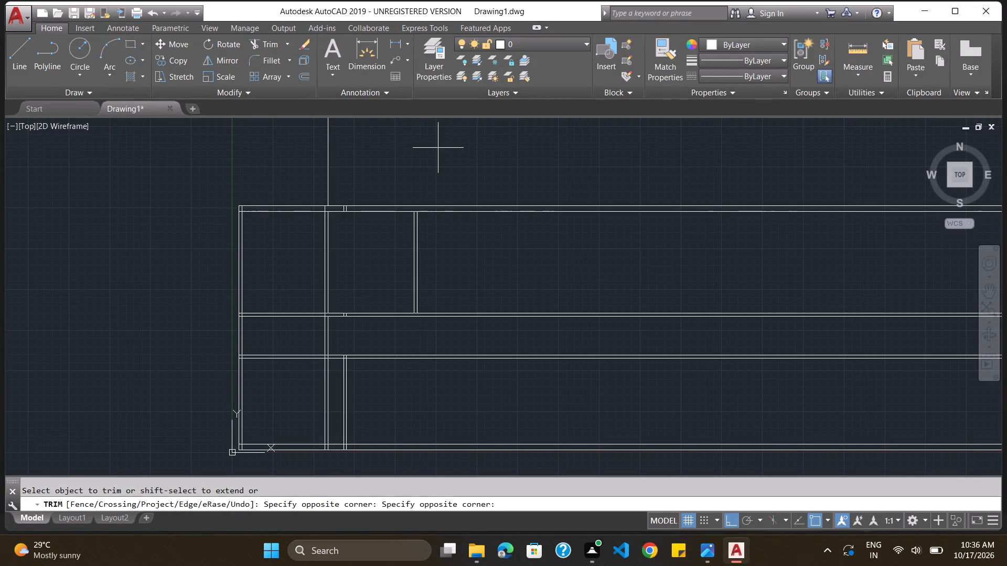
left_click(313, 178)
key("Escape")
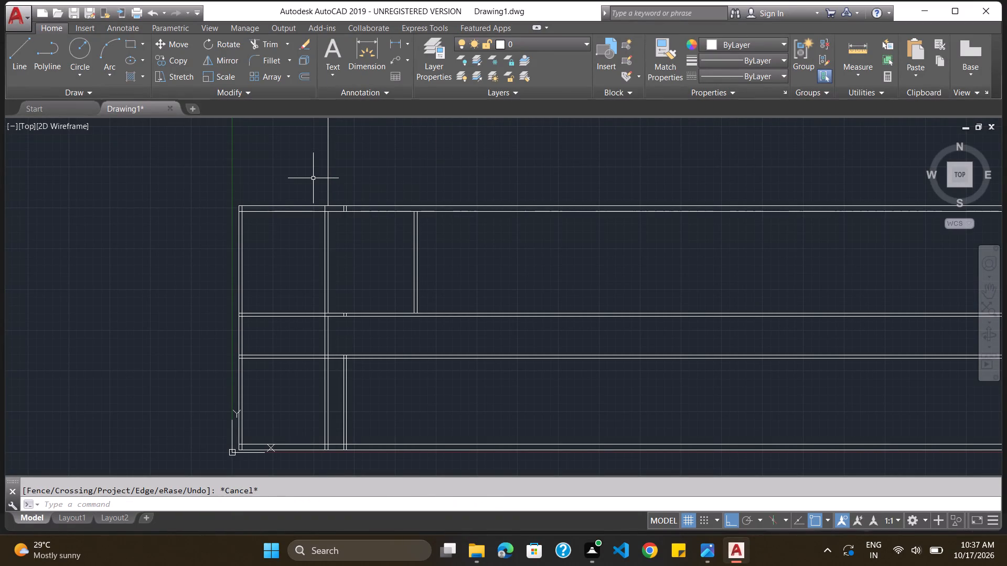
Delete the leftover vertical line segment above the top horizontal wall.
left_click(328, 179)
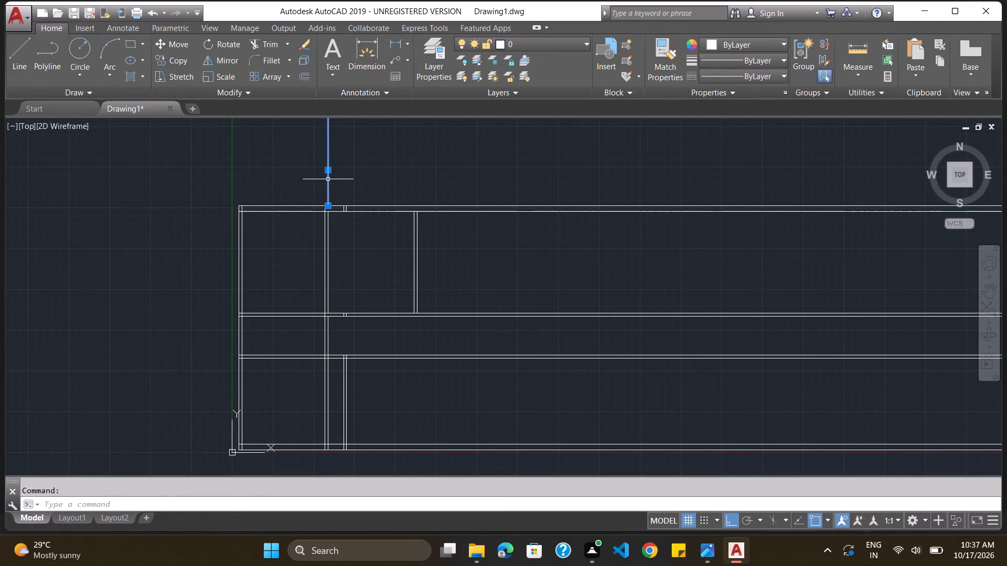
key("Delete")
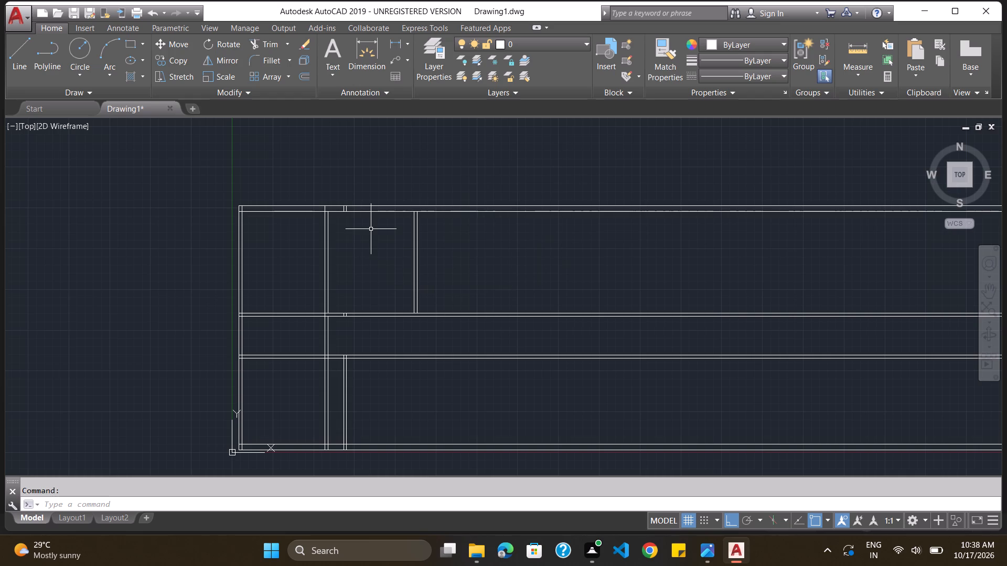
key("Escape")
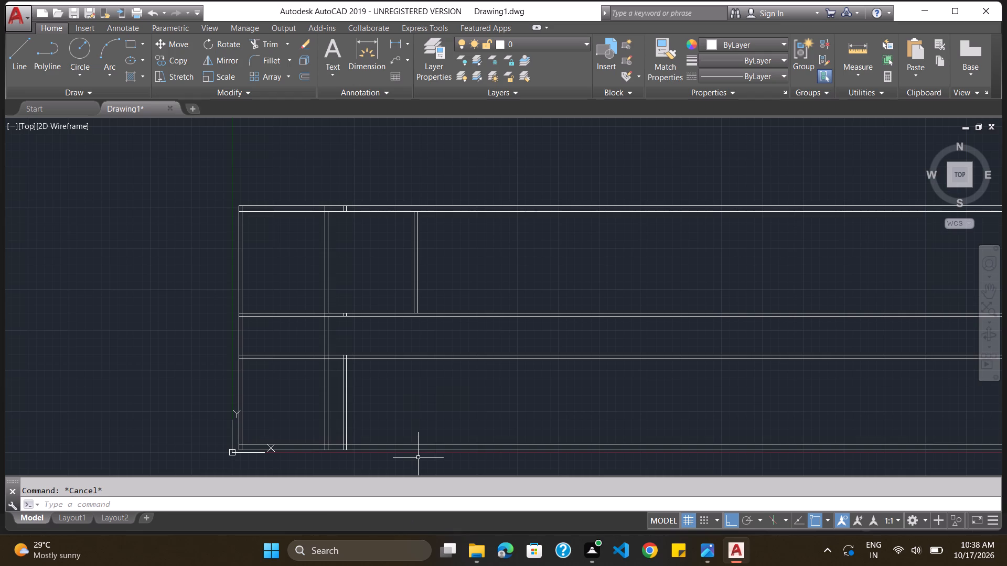
Start another Offset operation for the wall layout.
left_click(330, 503)
key("o")
key("Return")
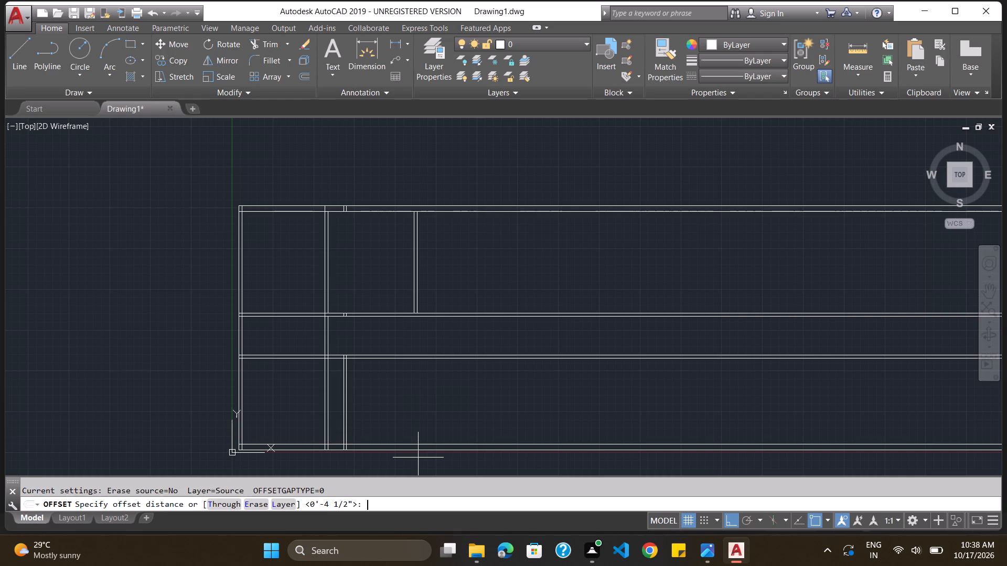
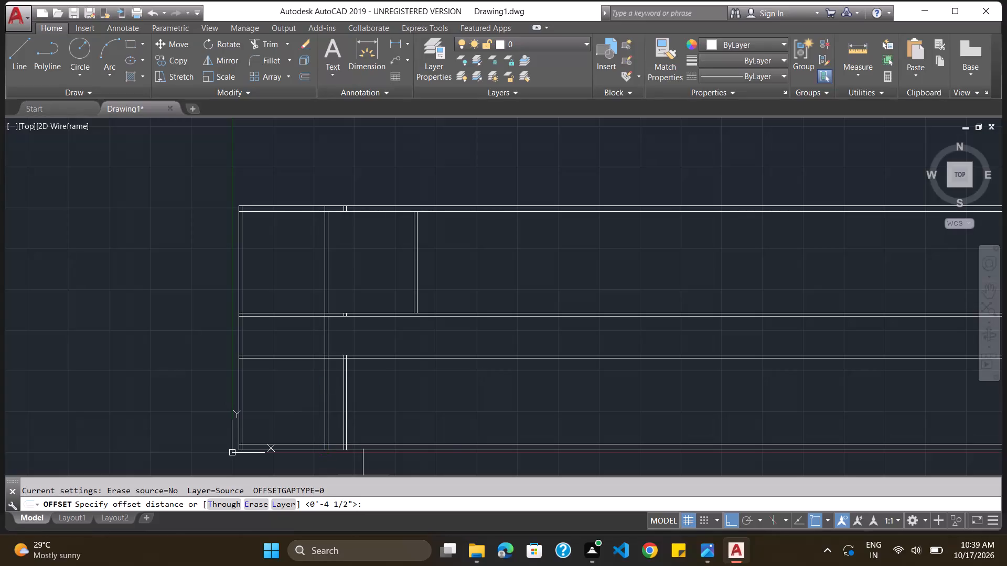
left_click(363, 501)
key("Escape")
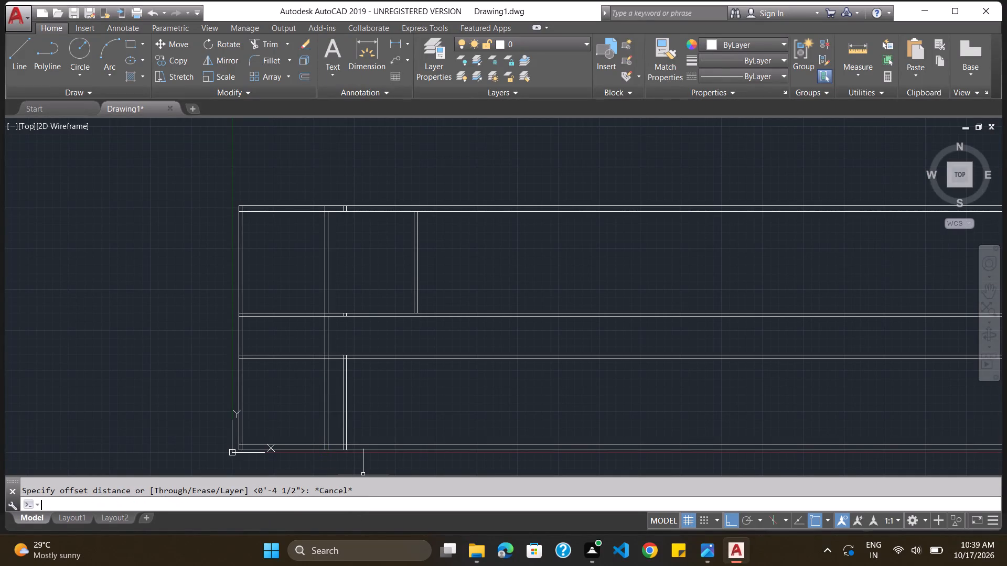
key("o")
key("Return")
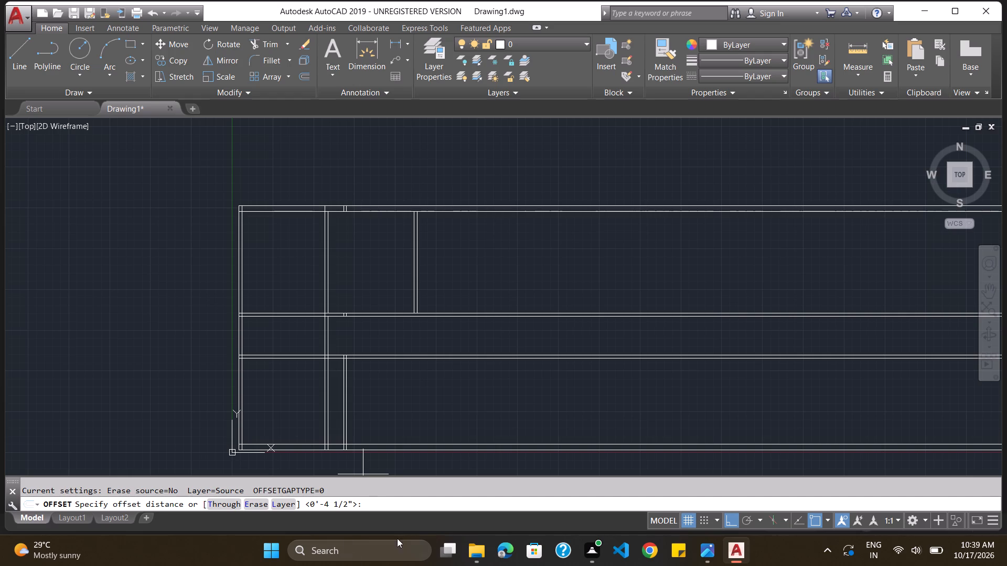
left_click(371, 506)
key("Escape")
Offset the outer line of the upper room's right-hand vertical wall 5' to the right.
key("o")
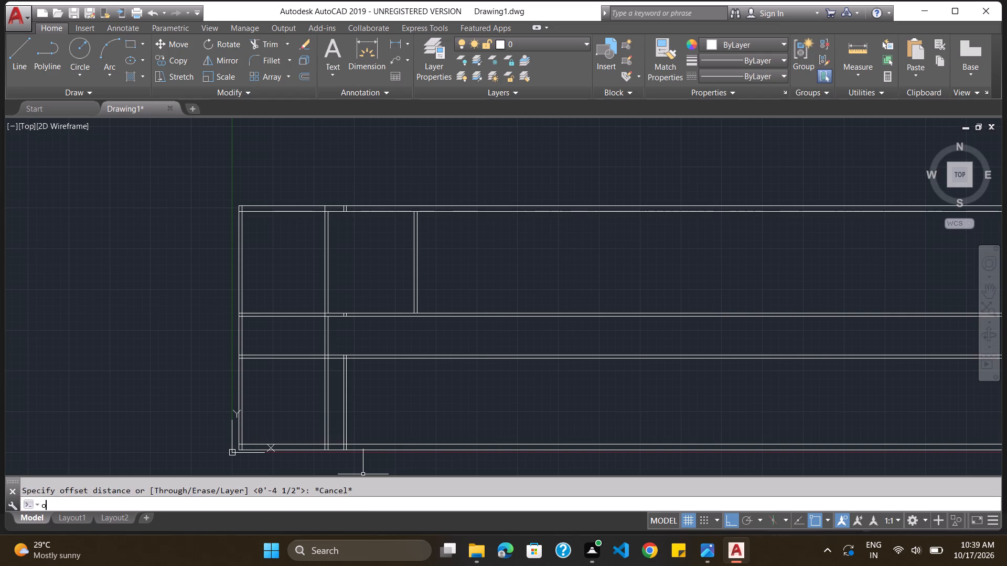
key("Return")
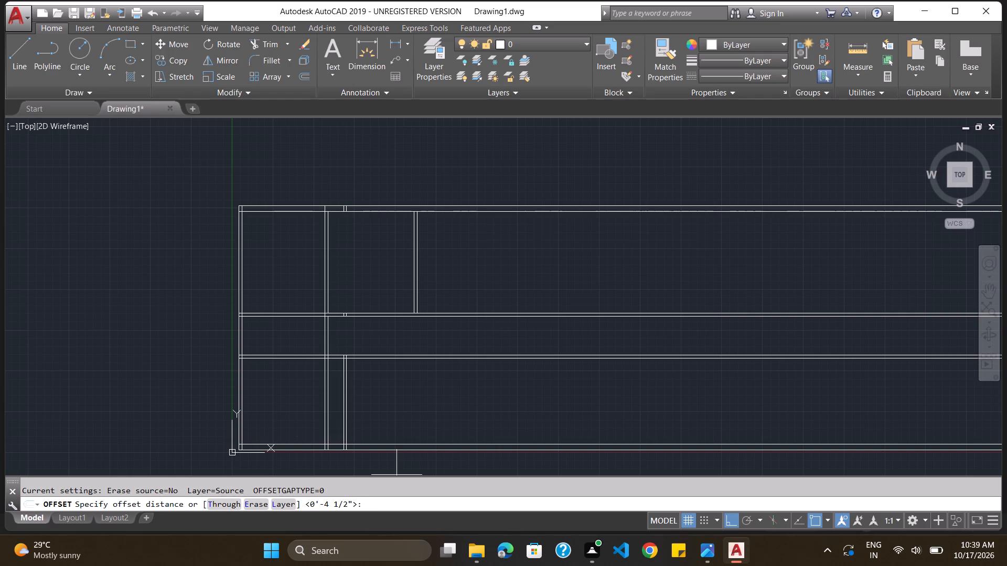
left_click(384, 506)
key("4")
key("BackSpace")
type("5'")
key("Return")
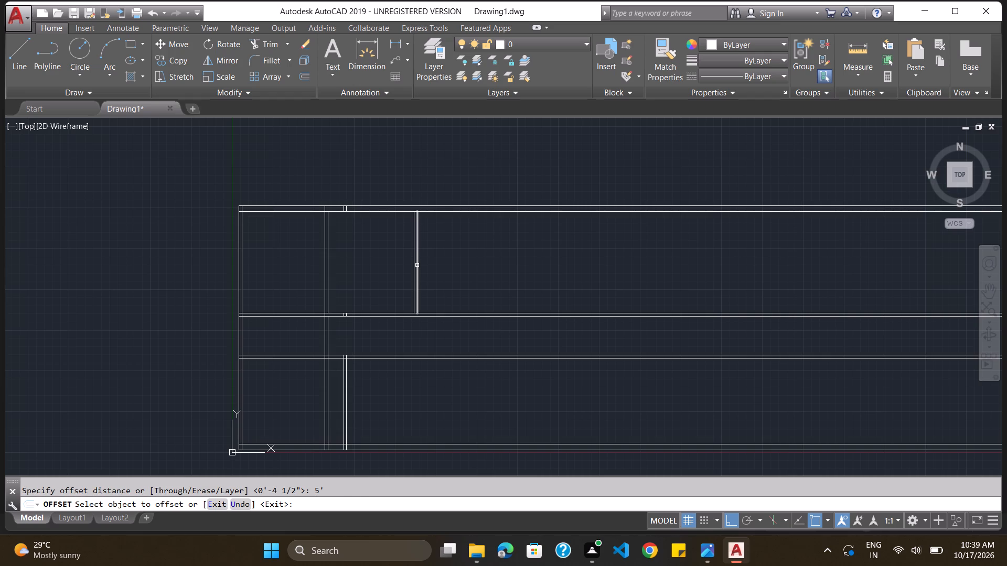
left_click(417, 265)
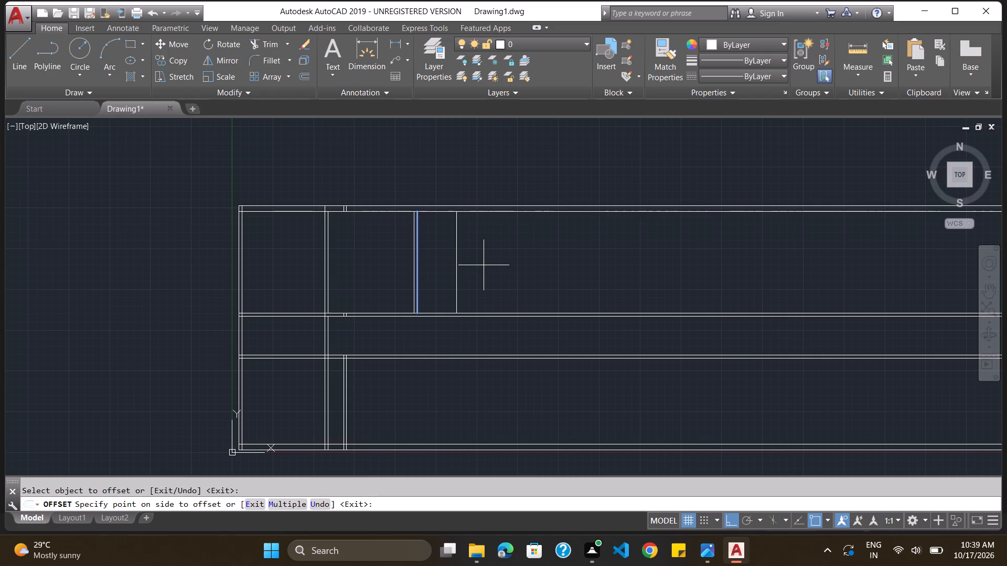
left_click(484, 265)
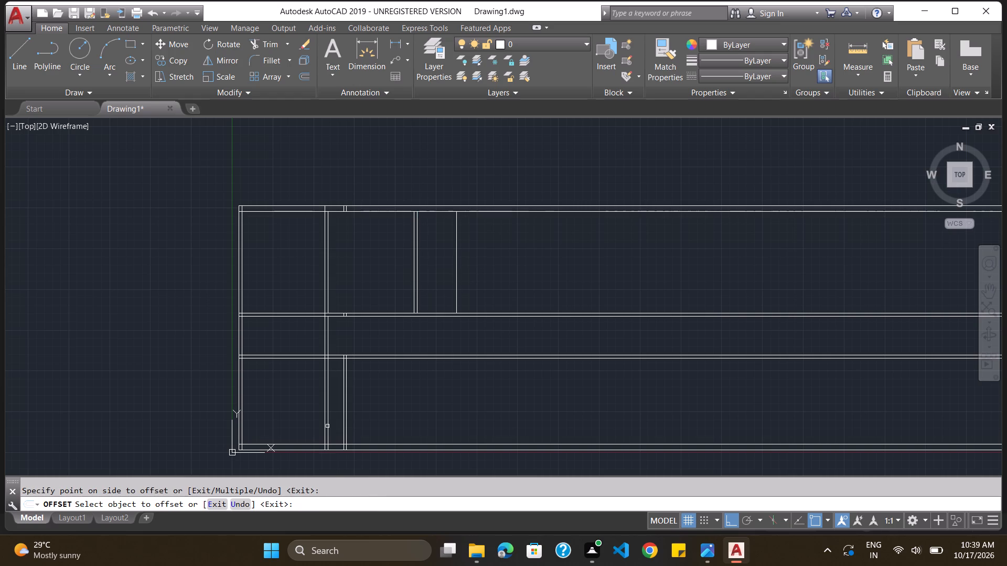
left_click(355, 498)
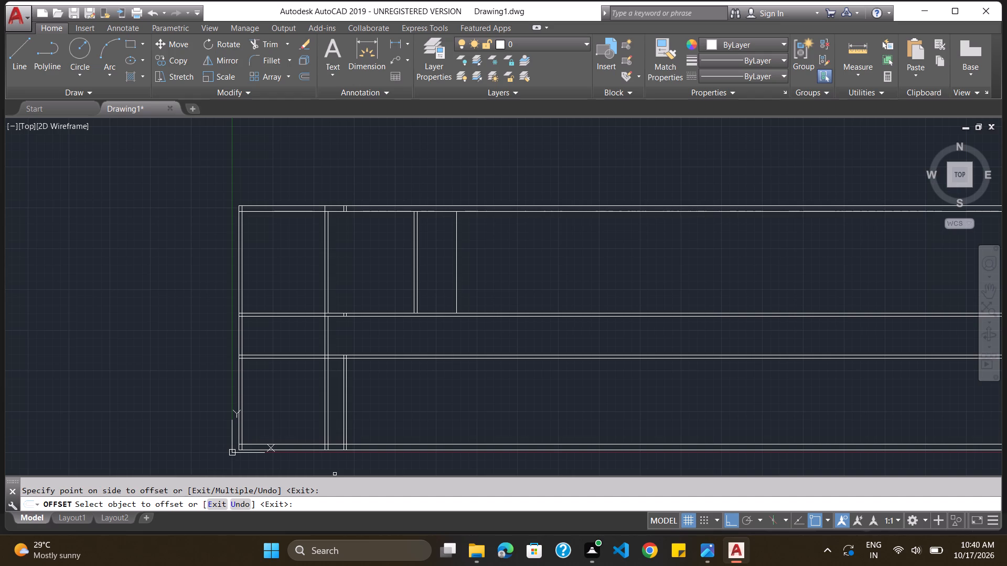
left_click(357, 507)
key("Escape")
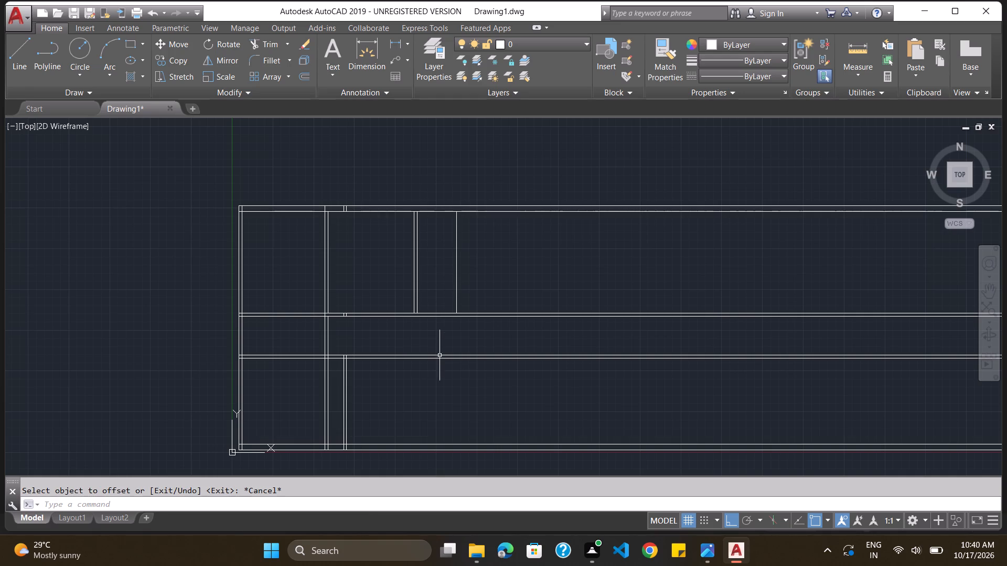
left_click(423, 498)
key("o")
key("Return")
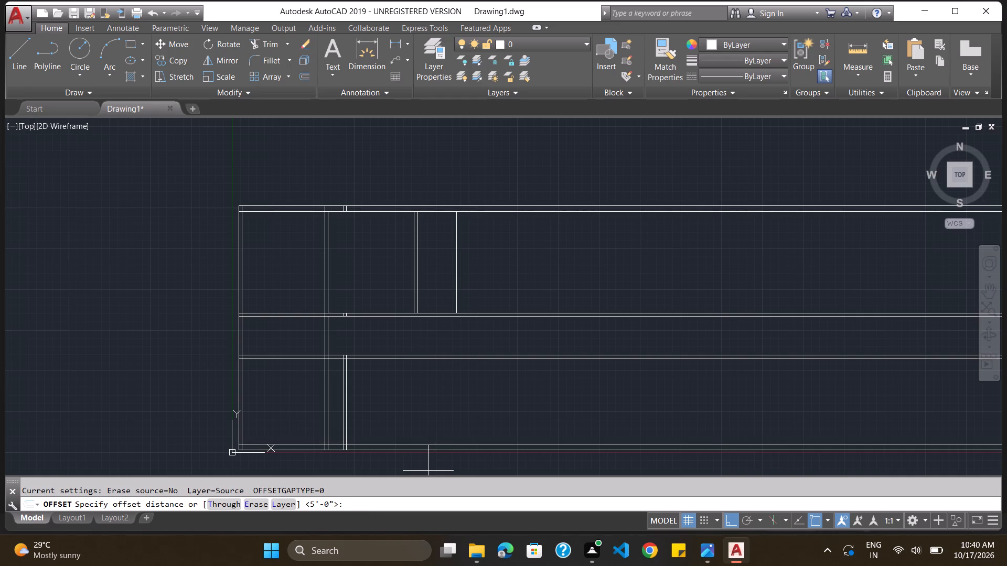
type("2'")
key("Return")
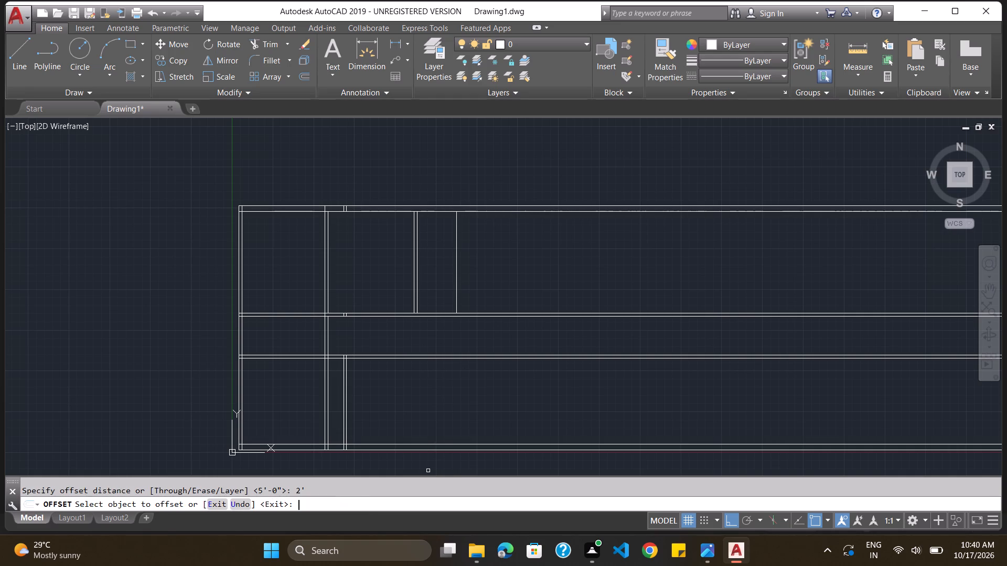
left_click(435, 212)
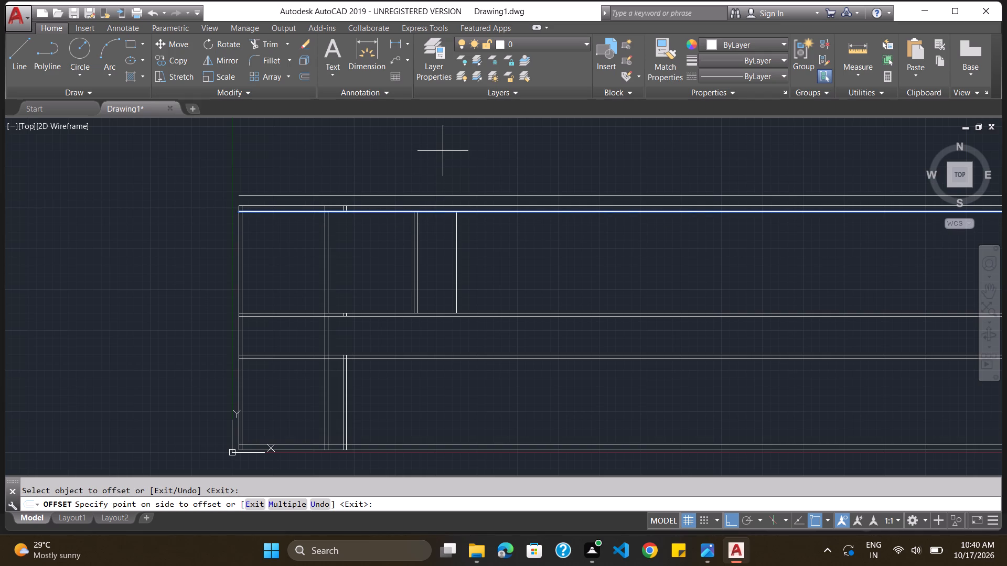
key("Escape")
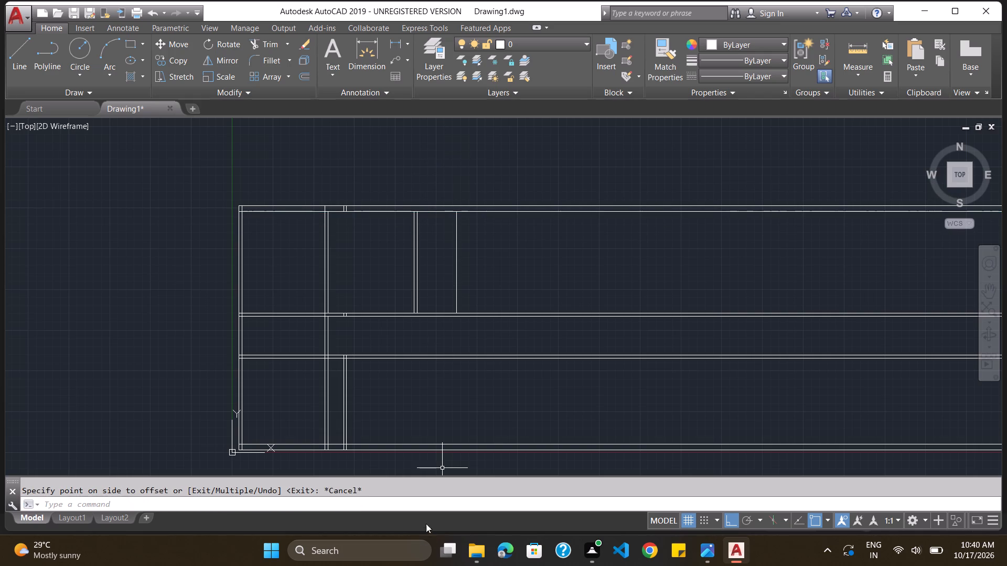
Offset the outer line of the top horizontal wall 2' upward.
left_click(427, 500)
key("t")
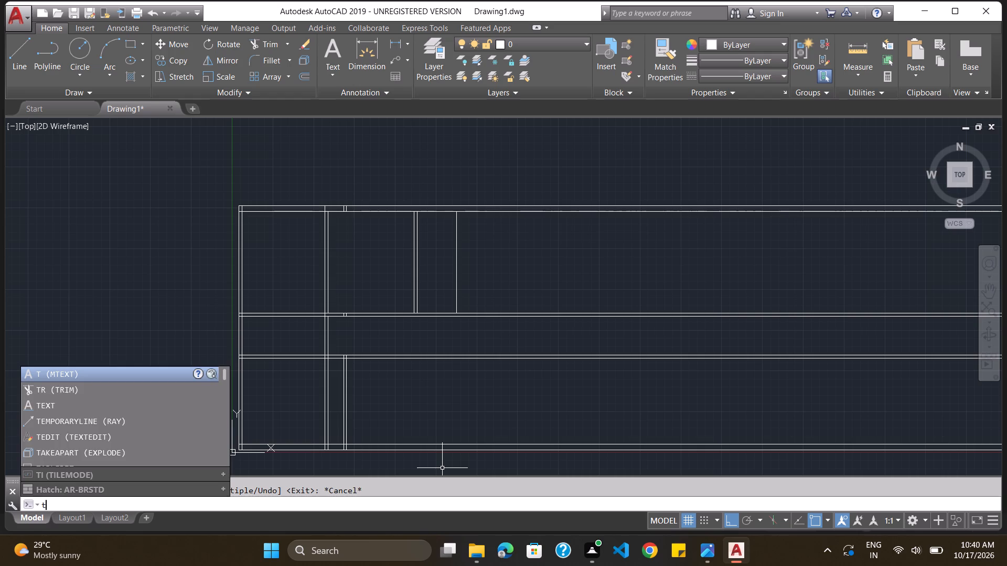
key("BackSpace")
key("o")
key("Return")
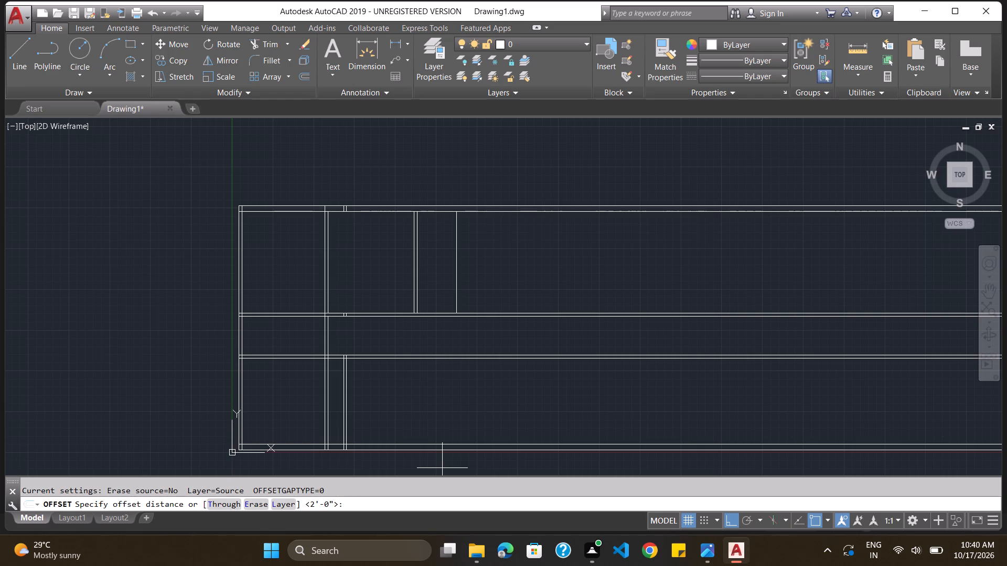
type("2'")
key("Return")
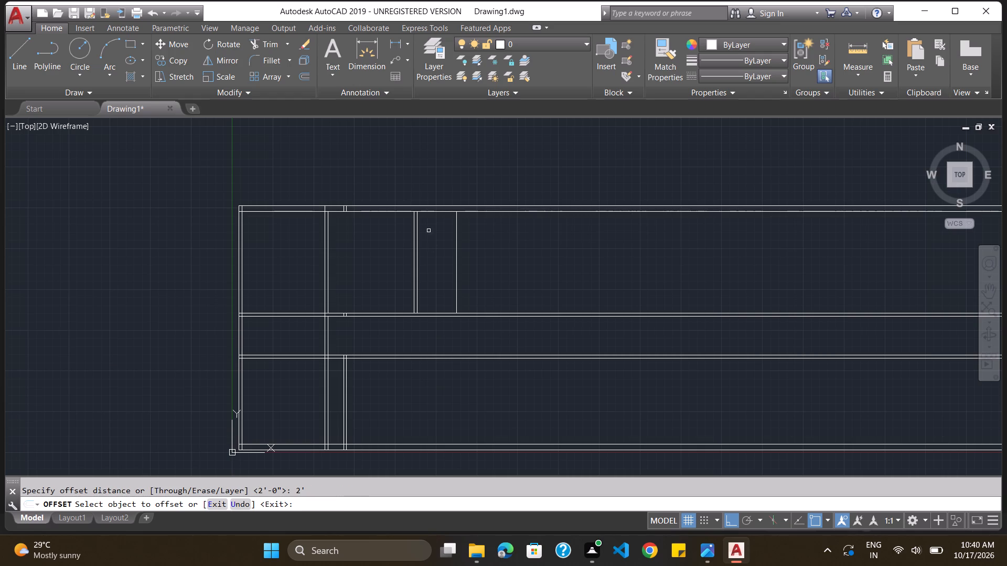
left_click_drag(437, 206, 452, 149)
left_click(452, 149)
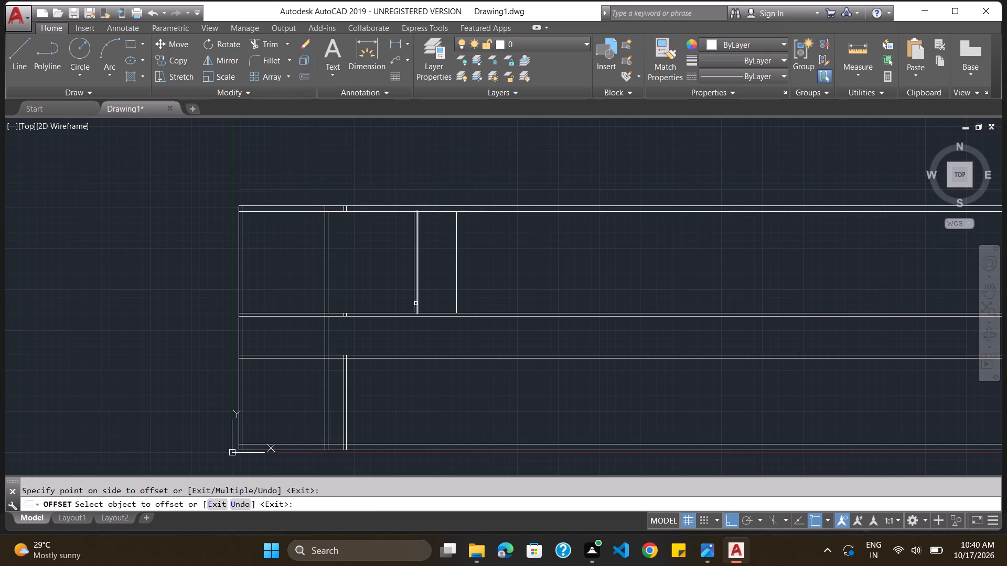
key("Escape")
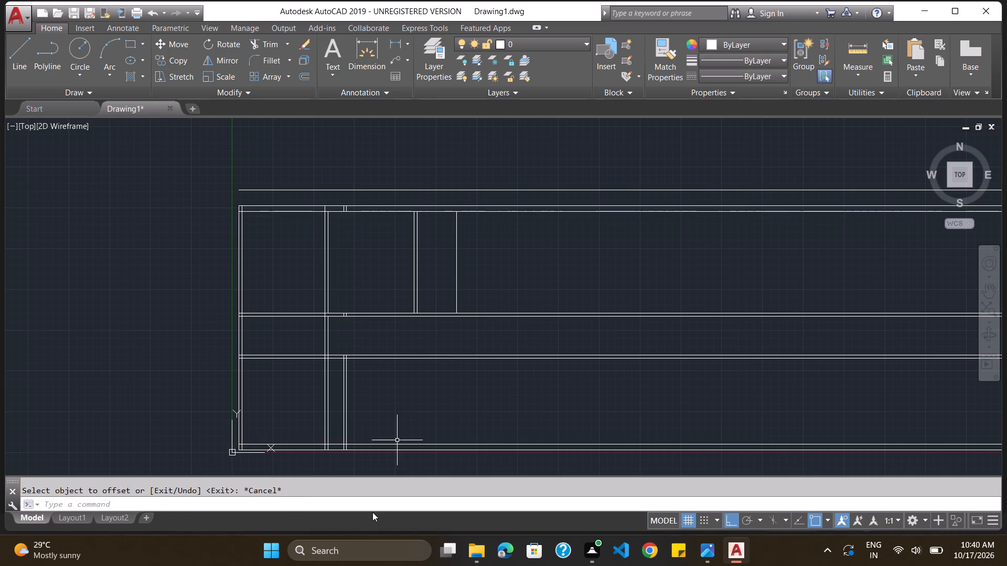
Extend the upper room's two right-hand wall lines and the single vertical line beside them up to the topmost horizontal line.
left_click(379, 502)
key("o")
key("Escape")
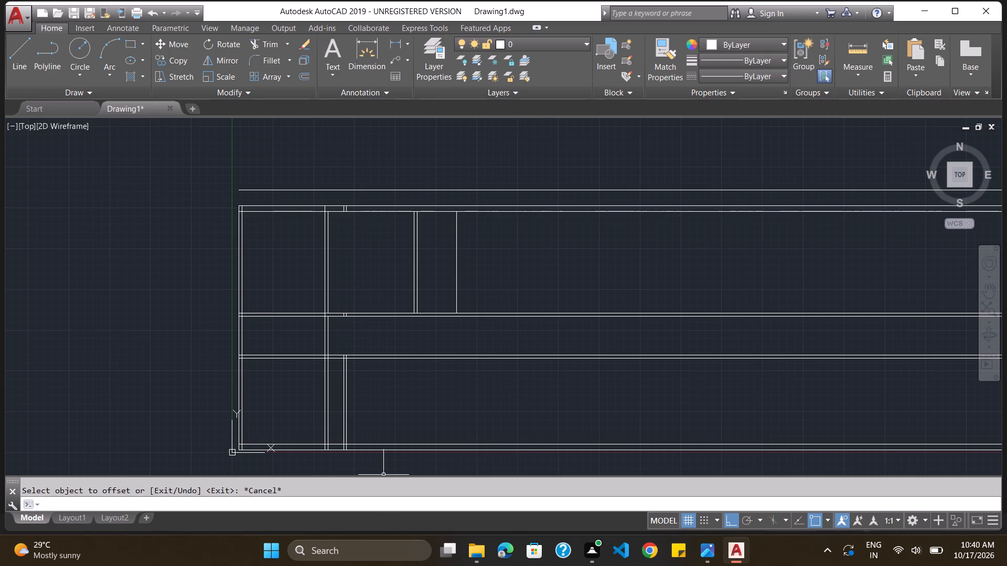
type("trim")
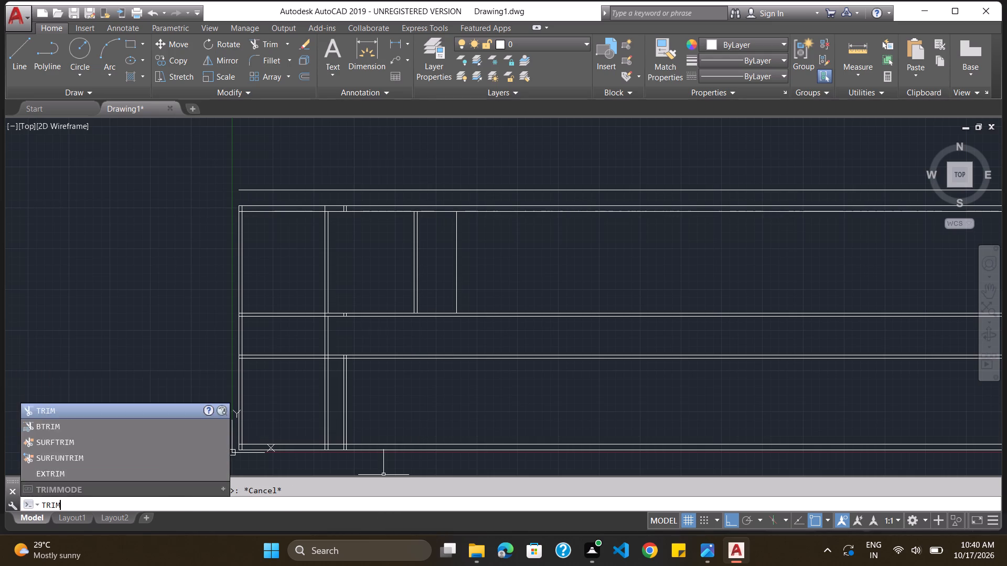
key("Return")
key("Return")
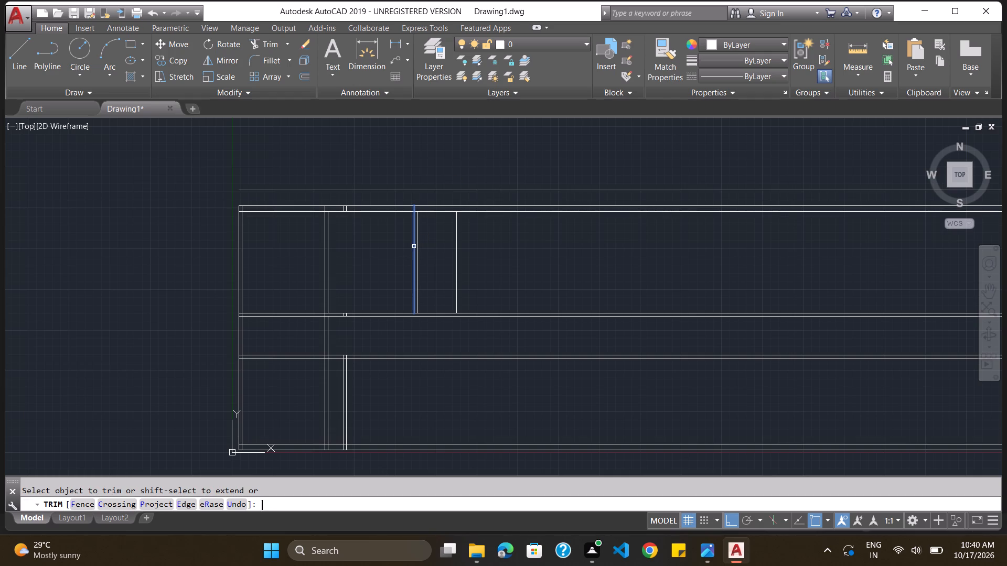
left_click(414, 246, "shift")
left_click(414, 242, "shift")
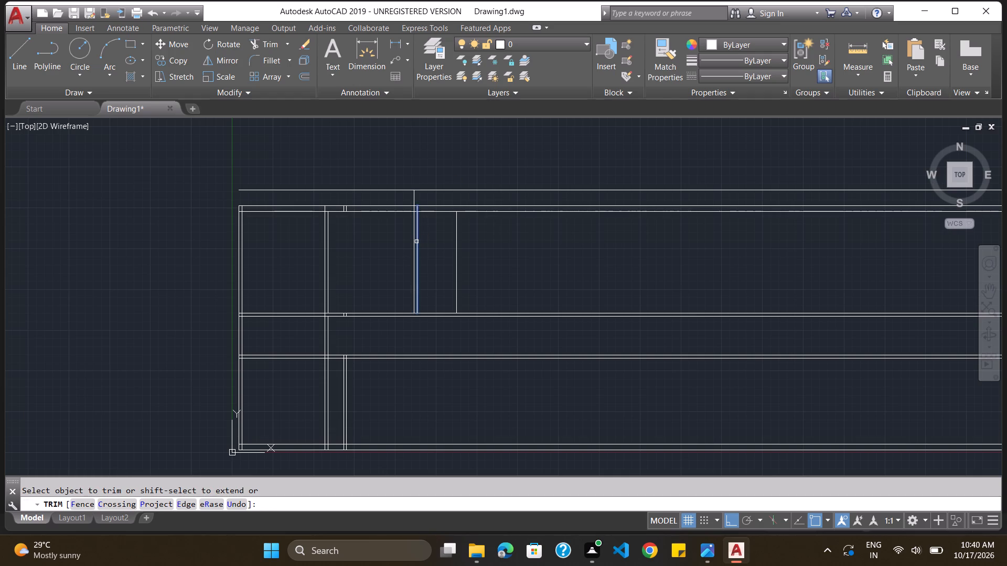
left_click(415, 243, "shift")
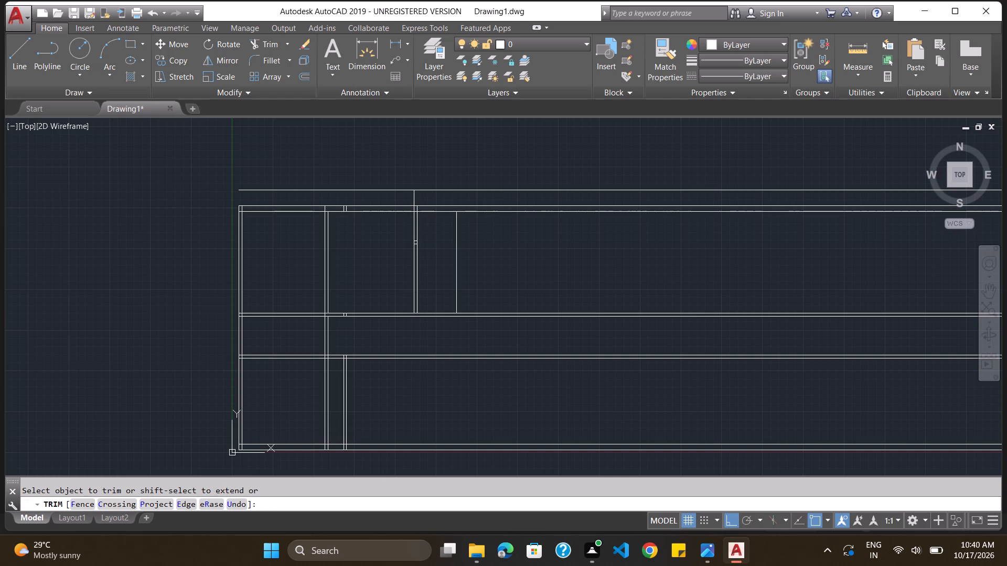
left_click(416, 242, "shift")
left_click(456, 246, "shift")
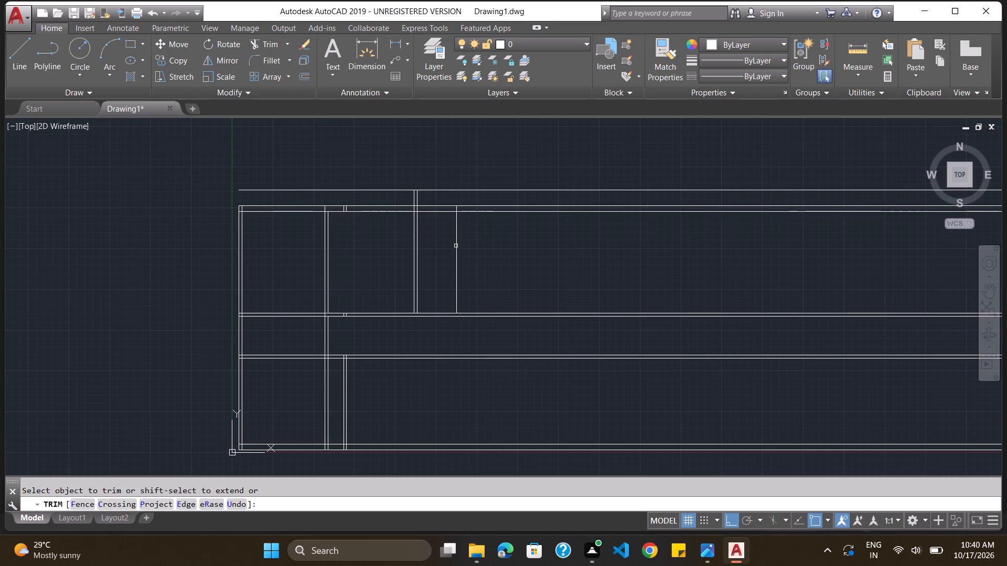
left_click(457, 246, "shift")
key("Escape")
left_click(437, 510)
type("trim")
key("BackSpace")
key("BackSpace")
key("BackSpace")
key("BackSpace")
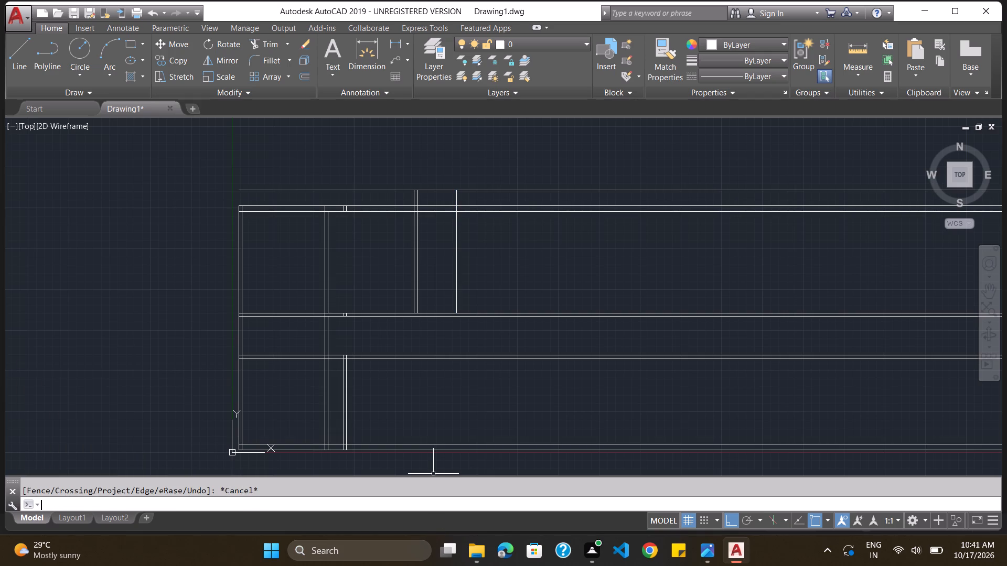
Offset the single vertical line right of the upper room 9" to the right for the wall thickness.
key("o")
key("Return")
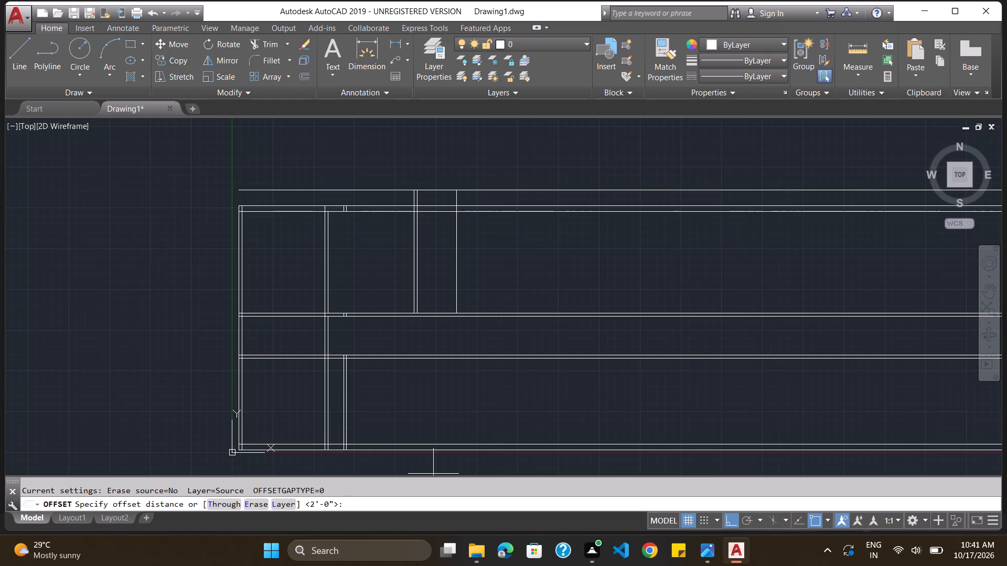
type("9\"")
key("Return")
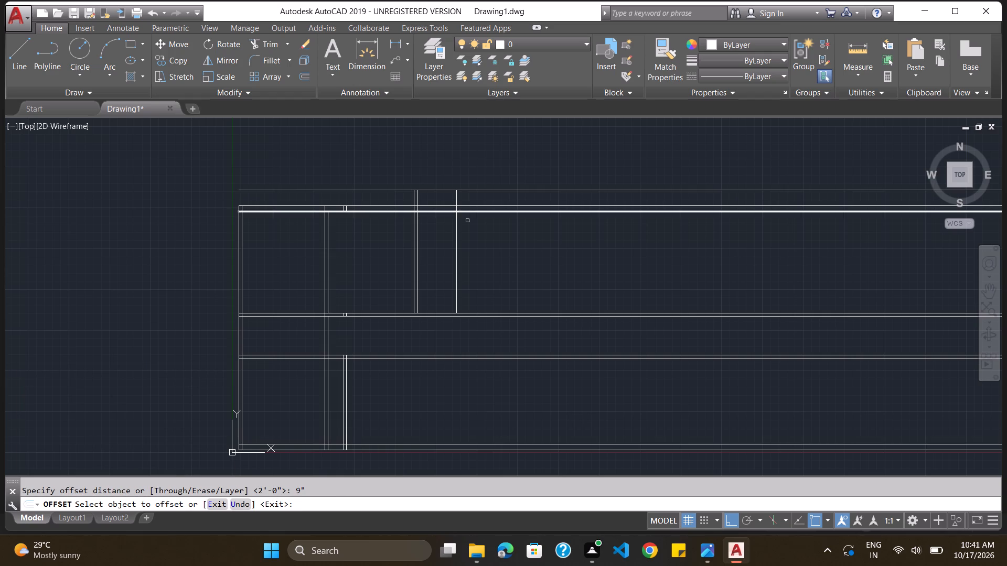
left_click_drag(457, 238, 474, 241)
left_click(474, 241)
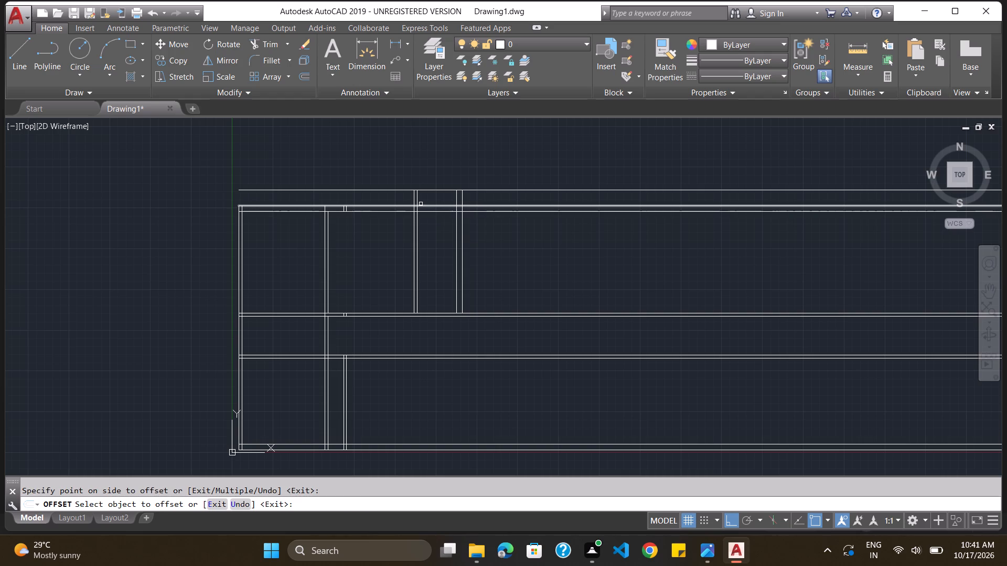
key("Escape")
Trim both lines of the top horizontal wall across the 5' gap and through the 9" vertical wall beside it.
type("trim")
key("Return")
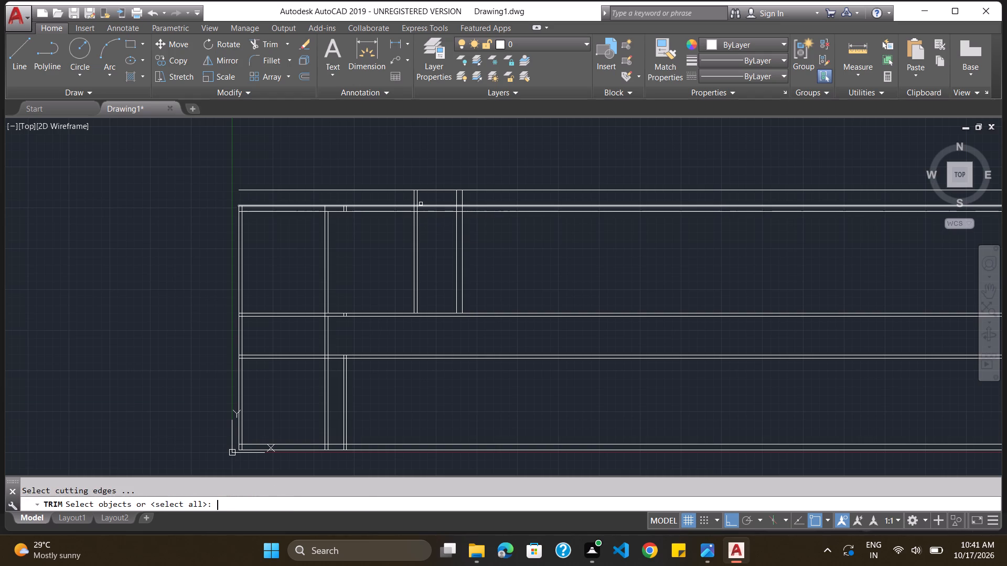
key("Return")
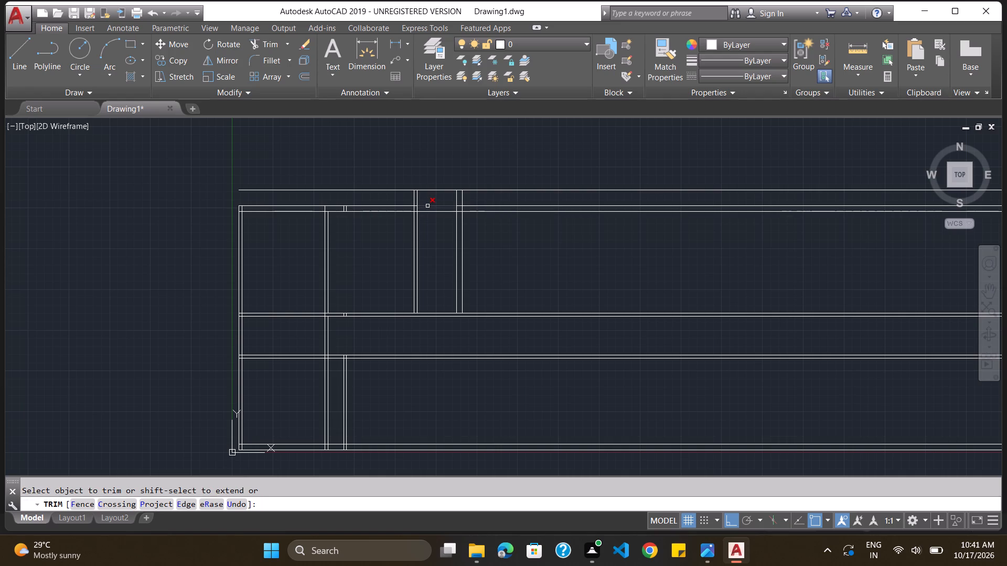
left_click(427, 206)
left_click(427, 211)
scroll(466, 206, "up", 1, "ctrl")
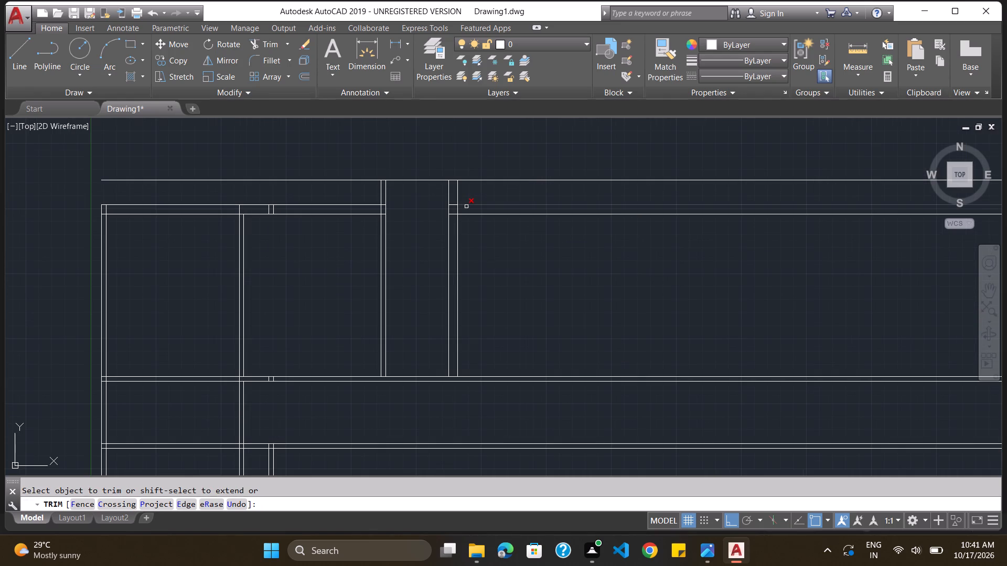
left_click(453, 205)
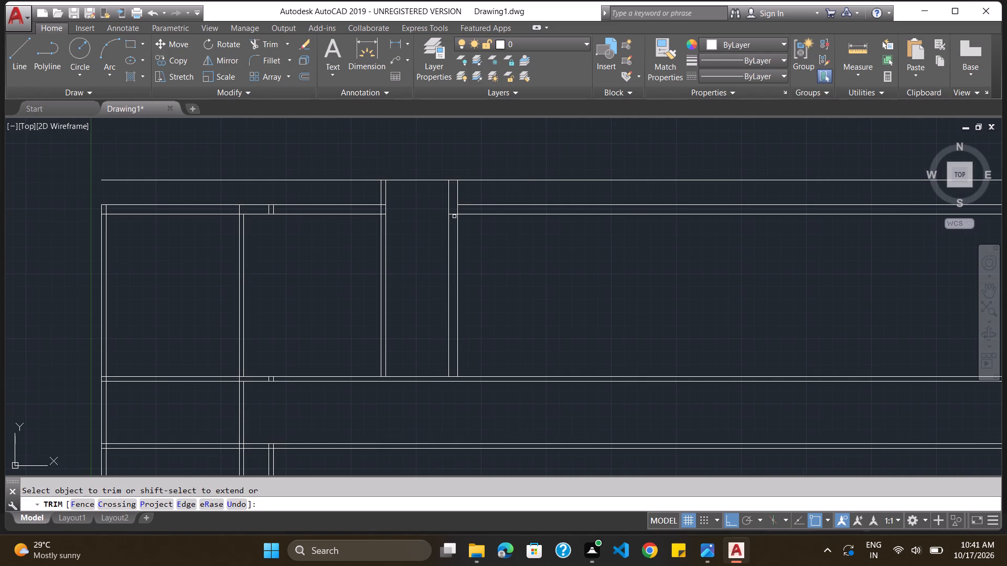
left_click(454, 213)
Trim the leftover line pieces where the top horizontal wall meets the vertical walls on both sides of the 5' gap, opening the junctions.
scroll(391, 212, "up", 3, "ctrl")
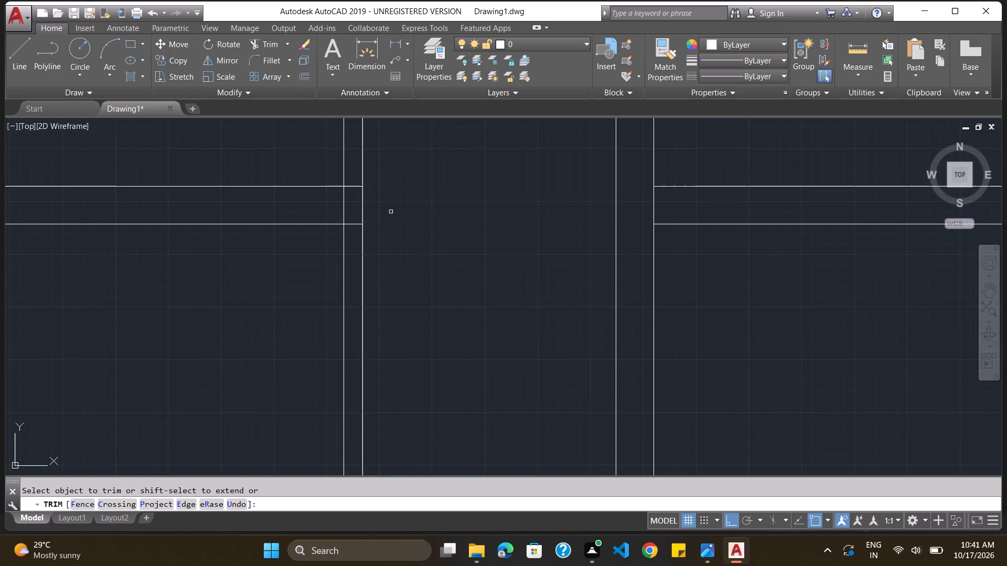
key("Tab")
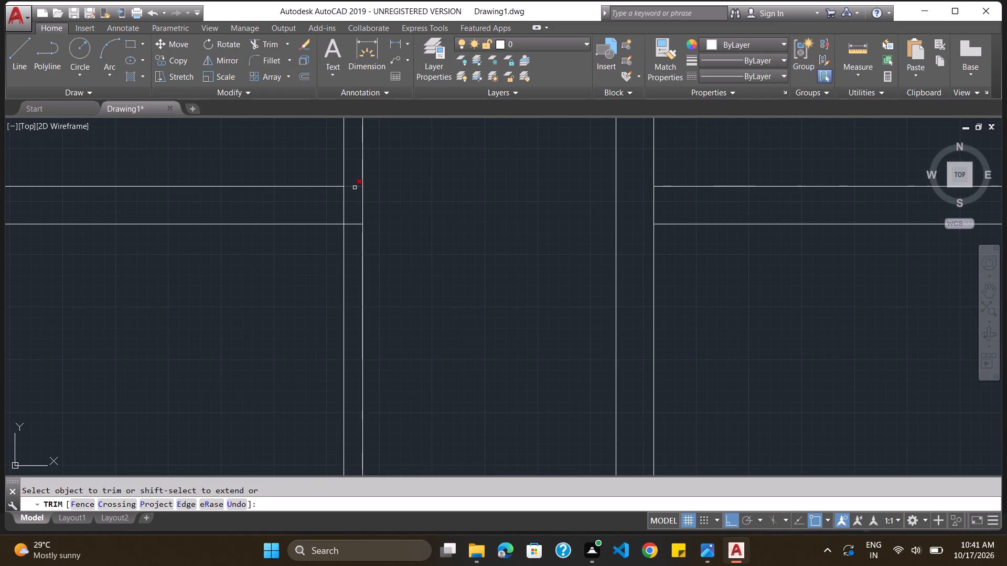
left_click(355, 188)
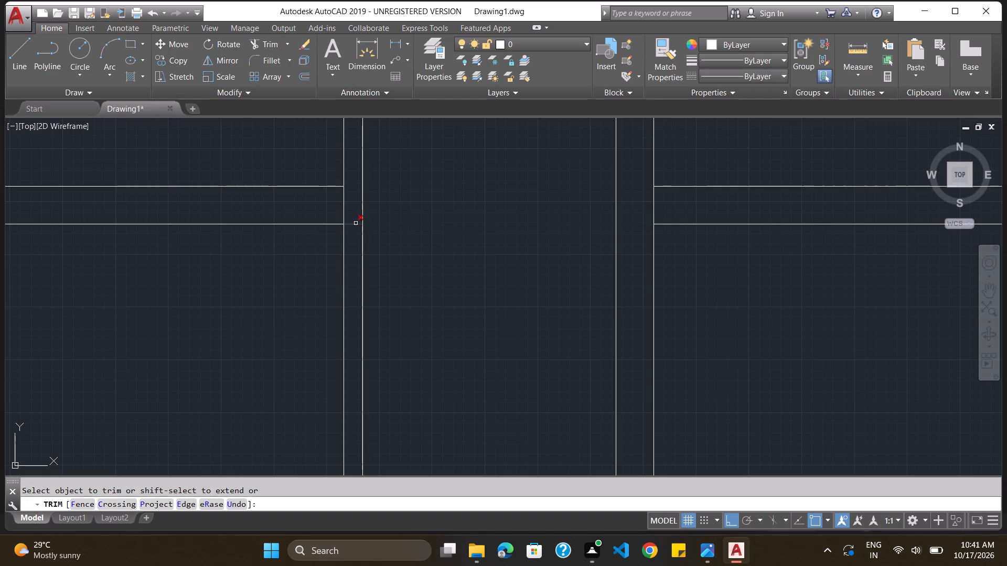
left_click(356, 223)
left_click(342, 210)
scroll(342, 210, "down", 4, "ctrl")
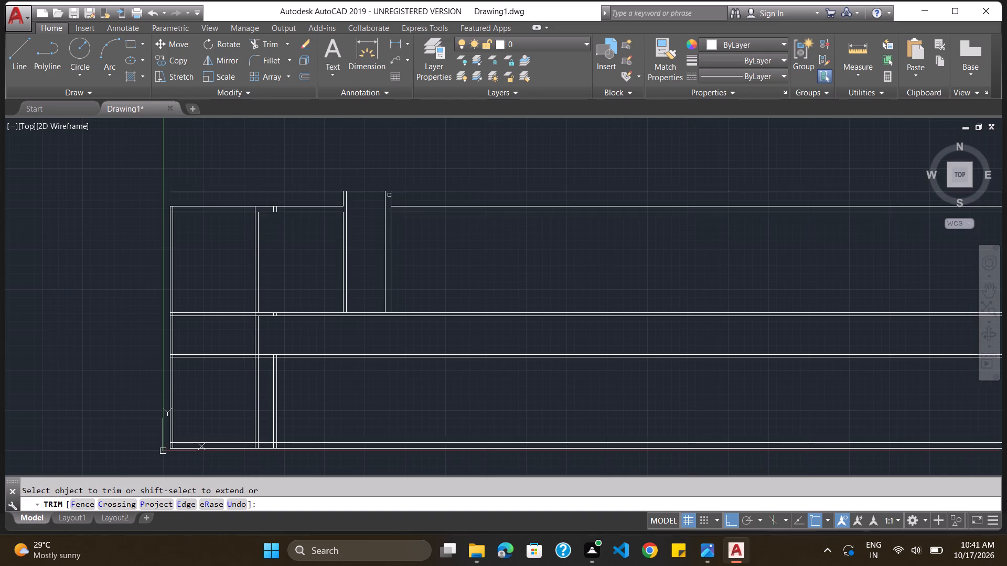
scroll(395, 193, "up", 4, "ctrl")
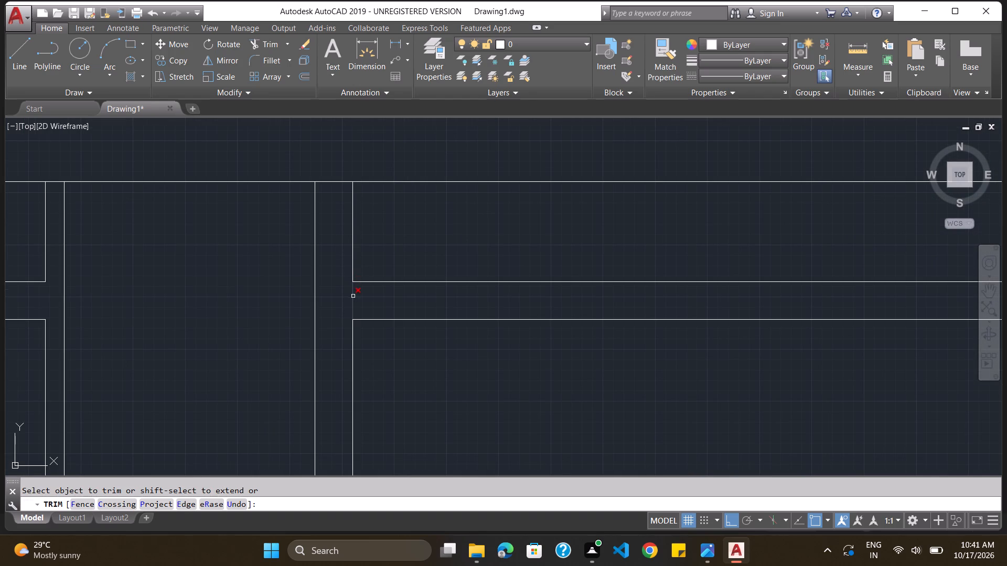
left_click(353, 297)
scroll(353, 297, "down", 4, "ctrl")
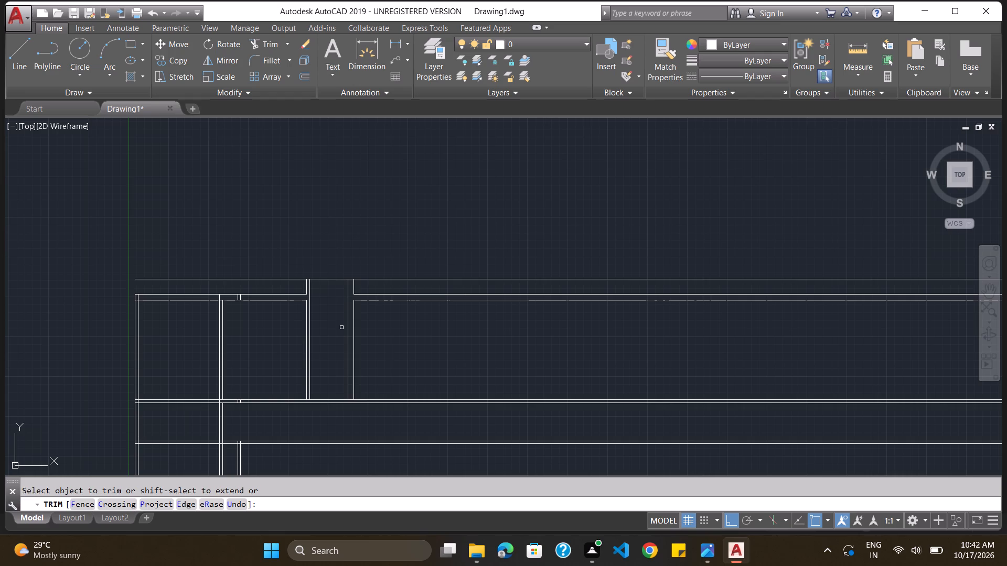
key("Escape")
Offset the topmost horizontal line 4.5" upward for the wall thickness.
scroll(341, 328, "up", 1, "ctrl")
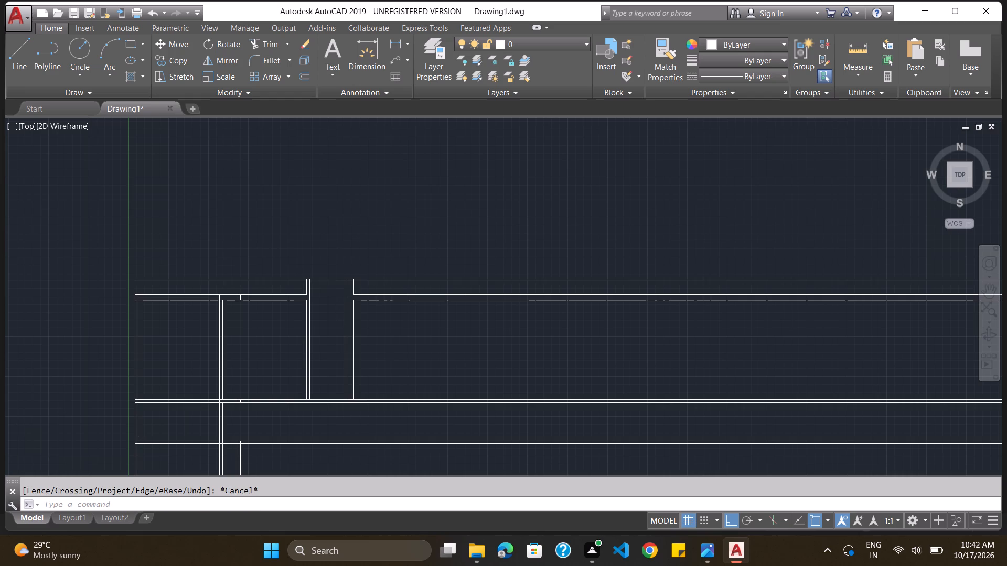
scroll(341, 328, "down", 1, "ctrl")
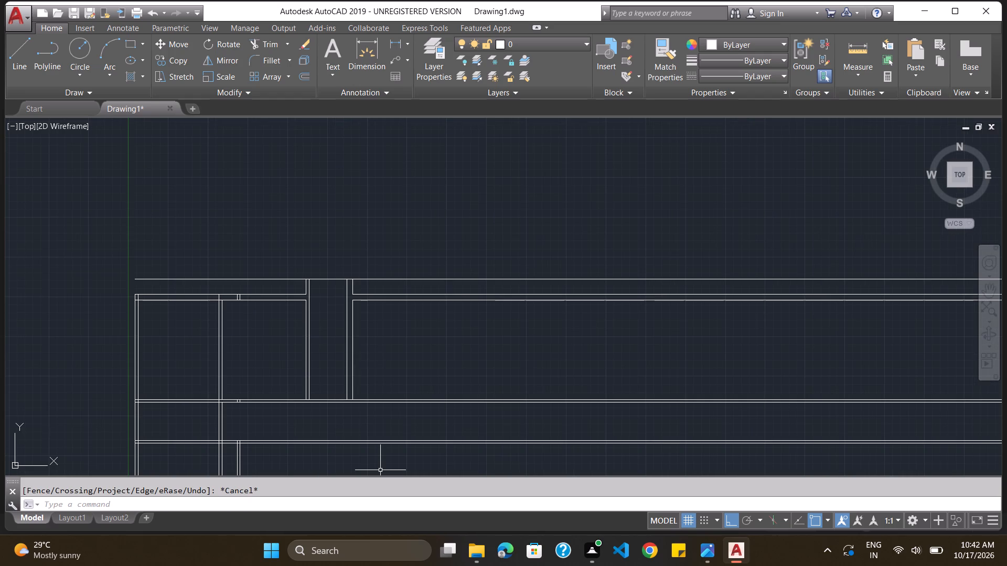
left_click(385, 500)
key("o")
key("Return")
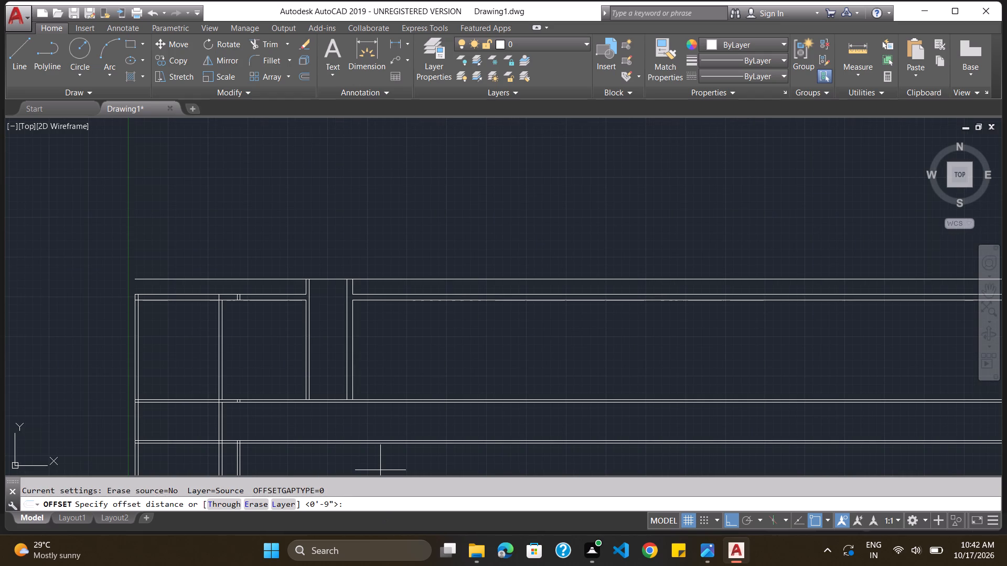
type("4.5\"")
key("Return")
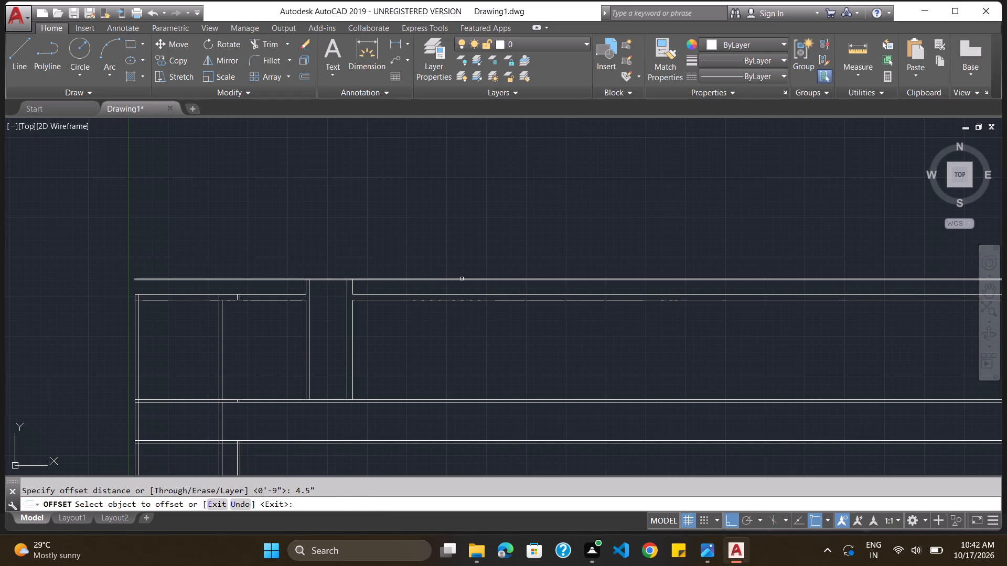
left_click_drag(462, 279, 471, 242)
left_click(471, 242)
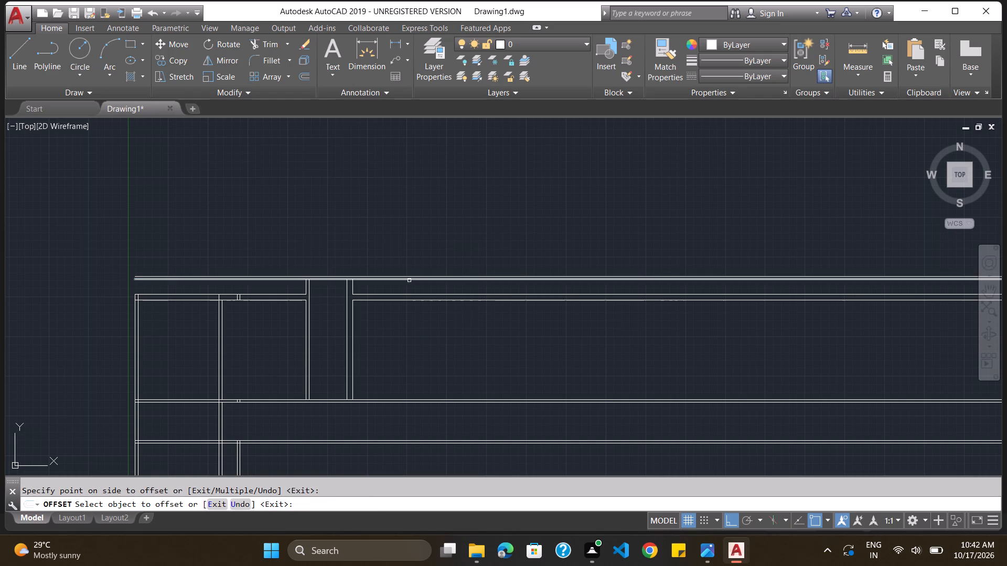
key("Escape")
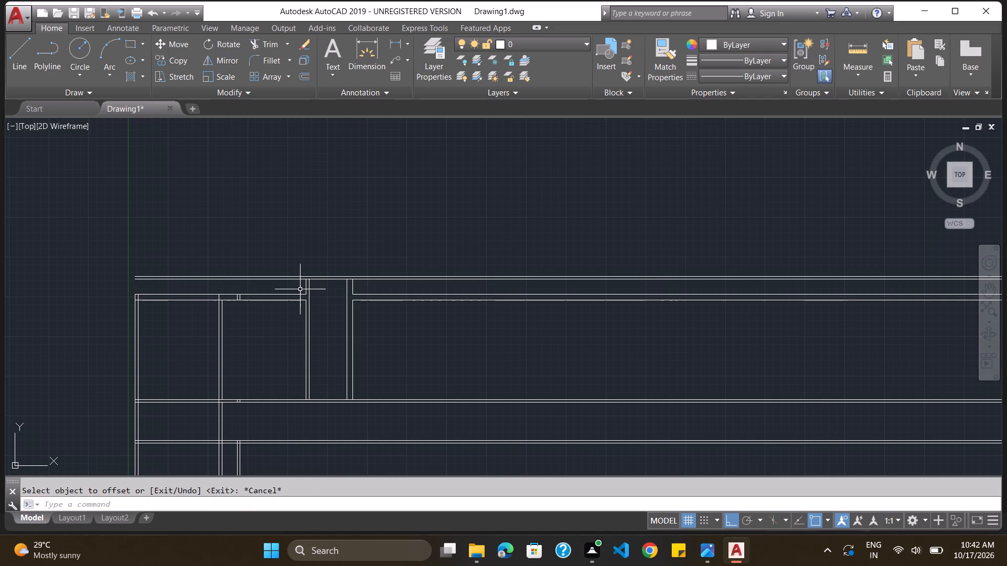
Extend the four vertical wall lines bounding the 5' gap up to the new topmost horizontal line.
type("trim")
key("Return")
key("Return")
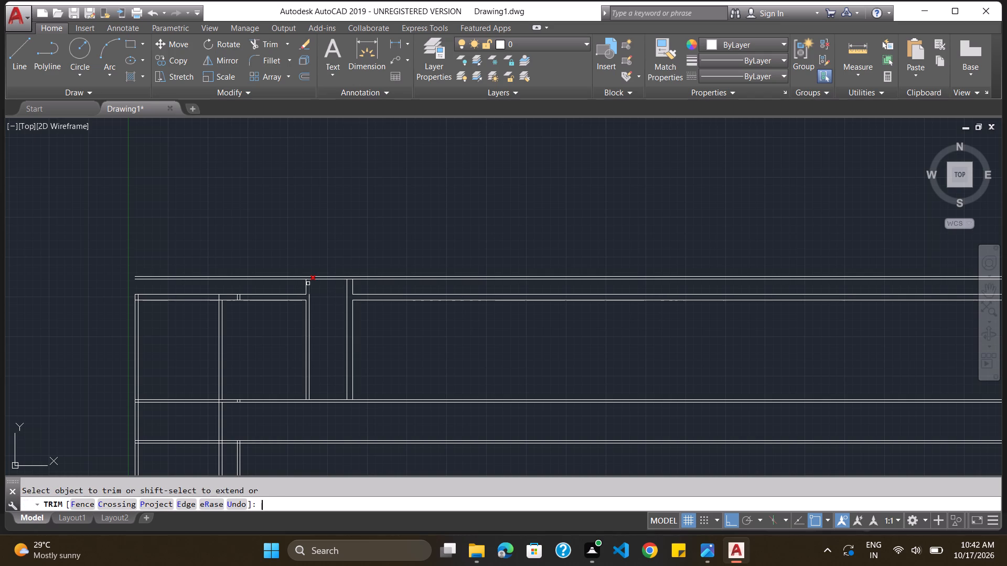
left_click(308, 284, "shift")
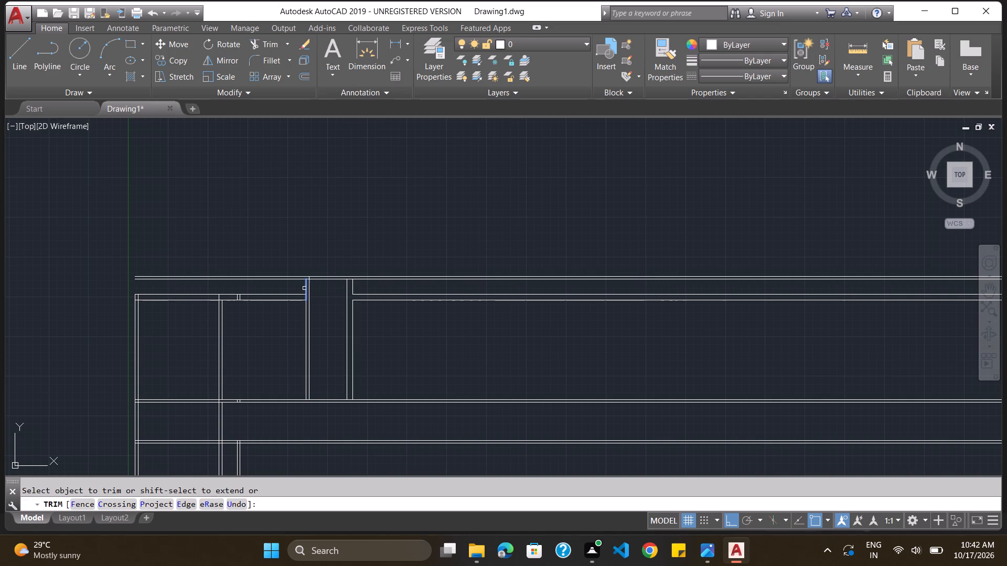
left_click(307, 287, "shift")
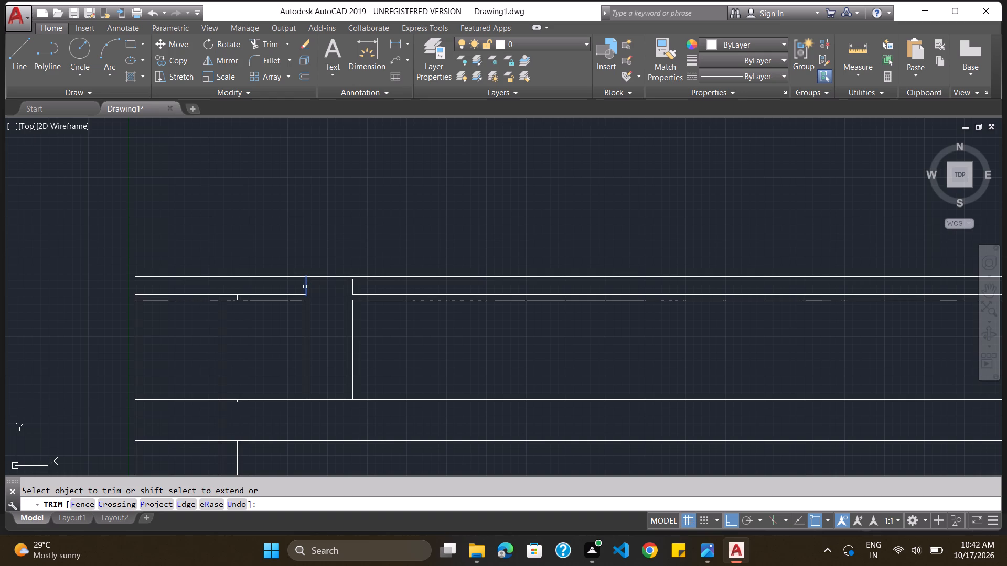
left_click(305, 287, "shift")
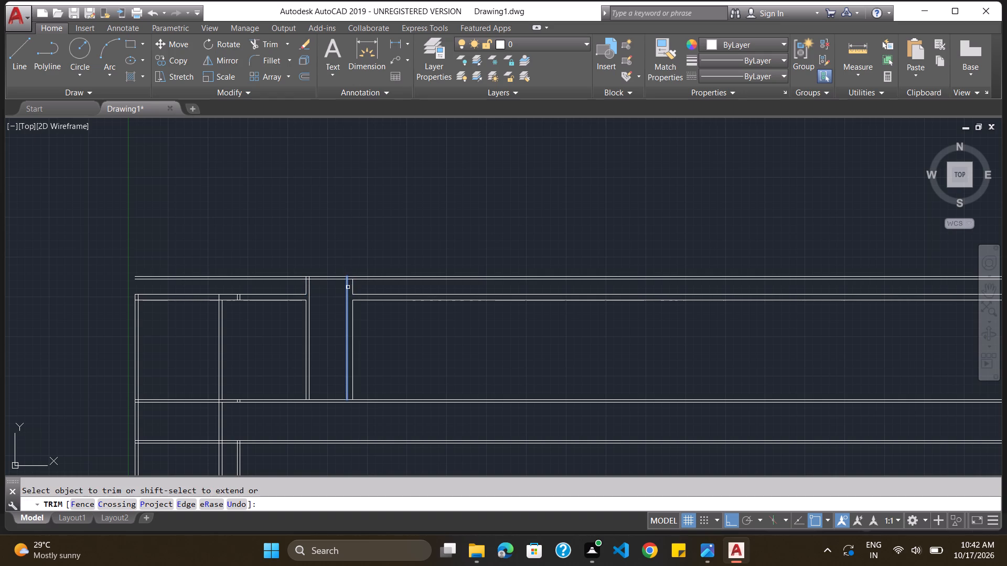
left_click(348, 287, "shift")
left_click(351, 288, "shift")
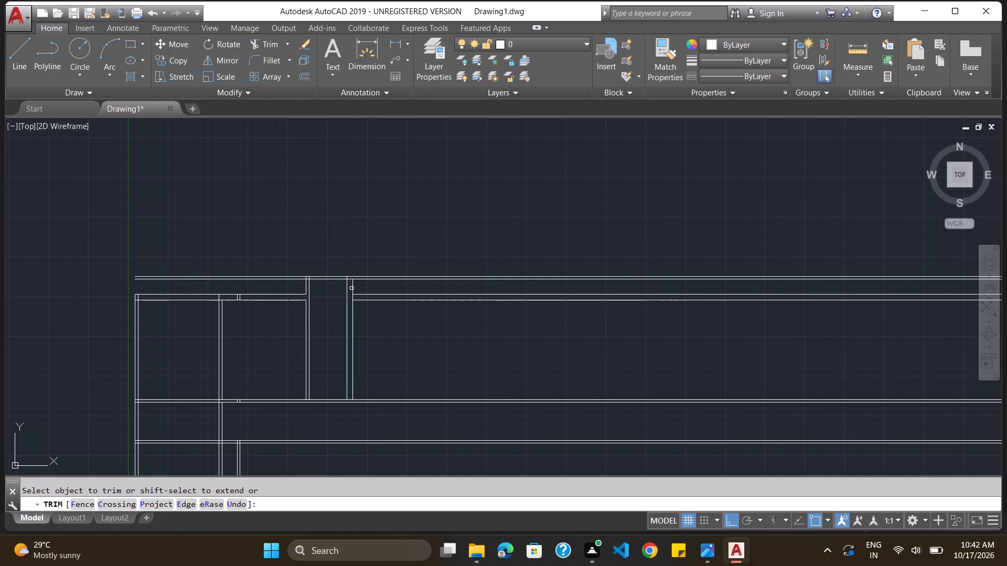
left_click(353, 288, "shift")
Trim away the two topmost horizontal lines on both sides of the 5' projection, keeping only the part capping it.
left_click(285, 276)
left_click(285, 278)
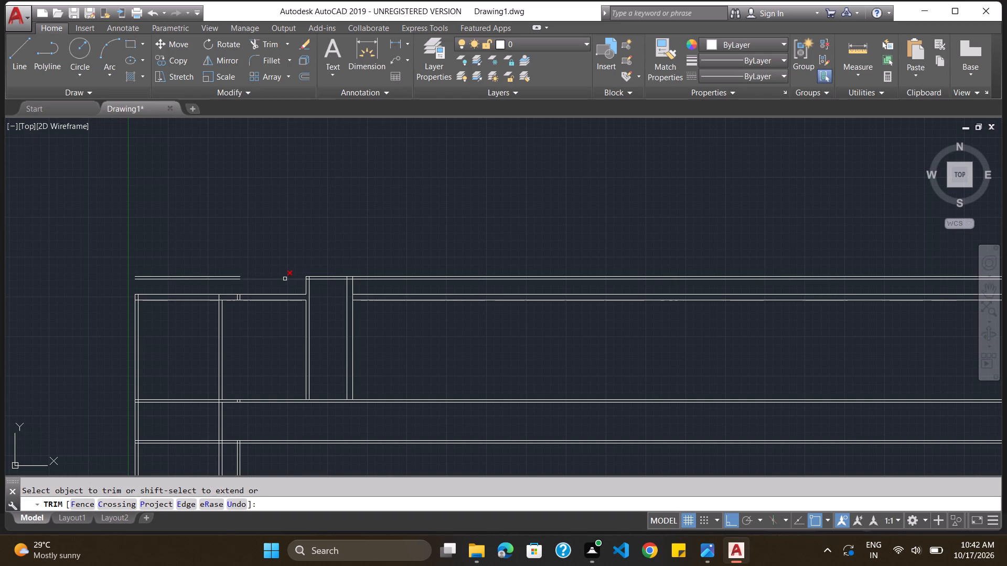
left_click(232, 279)
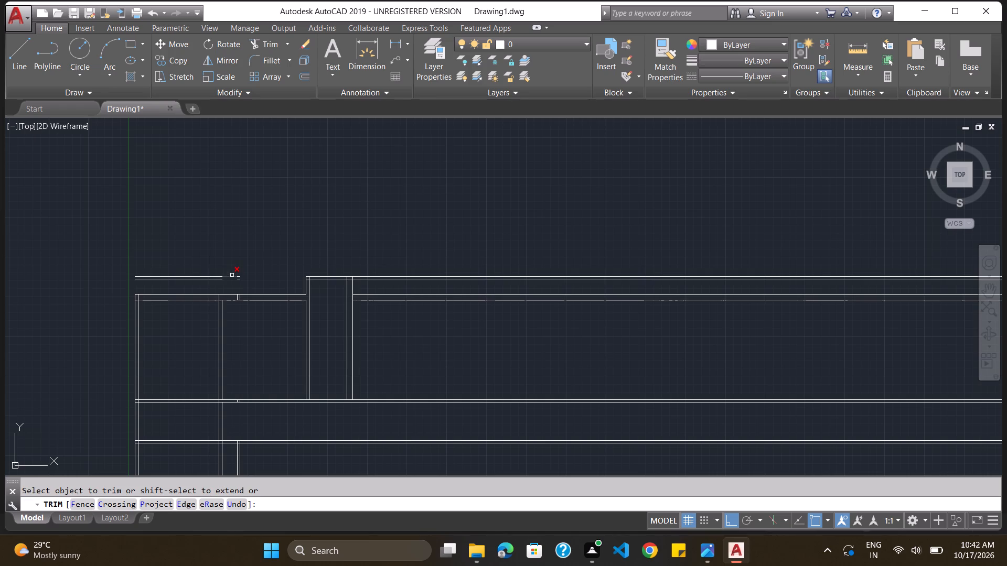
left_click(232, 275)
left_click(217, 278)
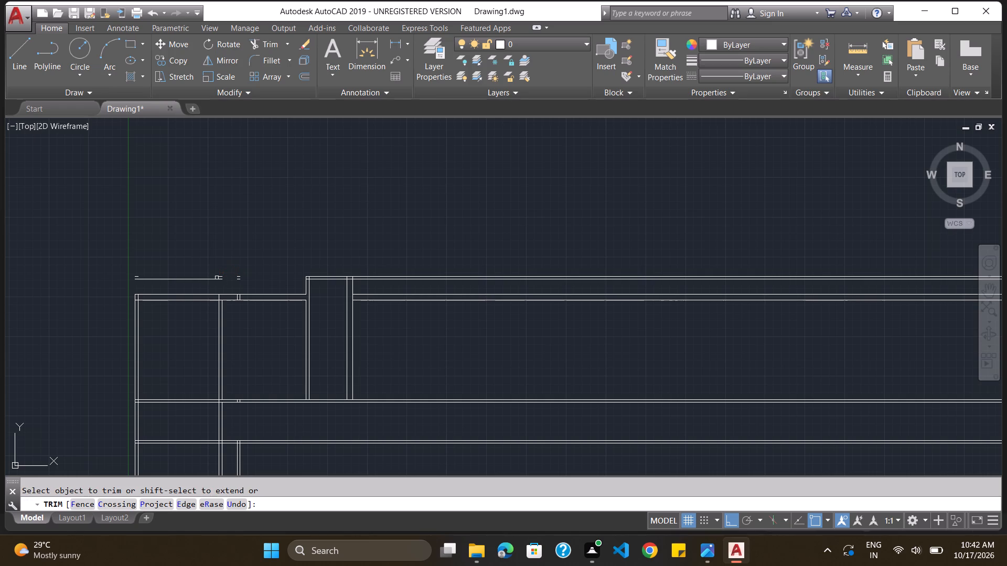
left_click(216, 279)
left_click(373, 277)
left_click(373, 279)
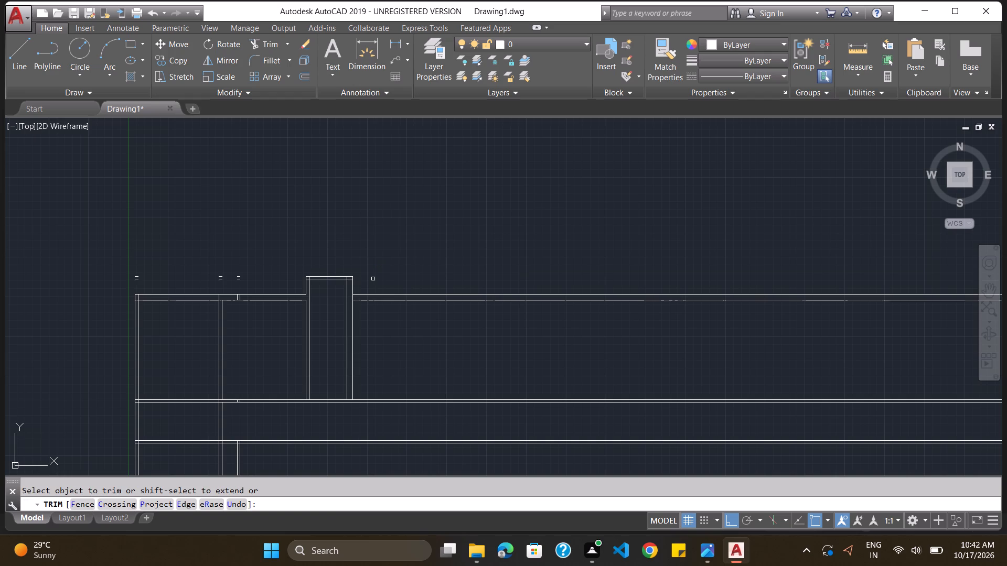
key("Escape")
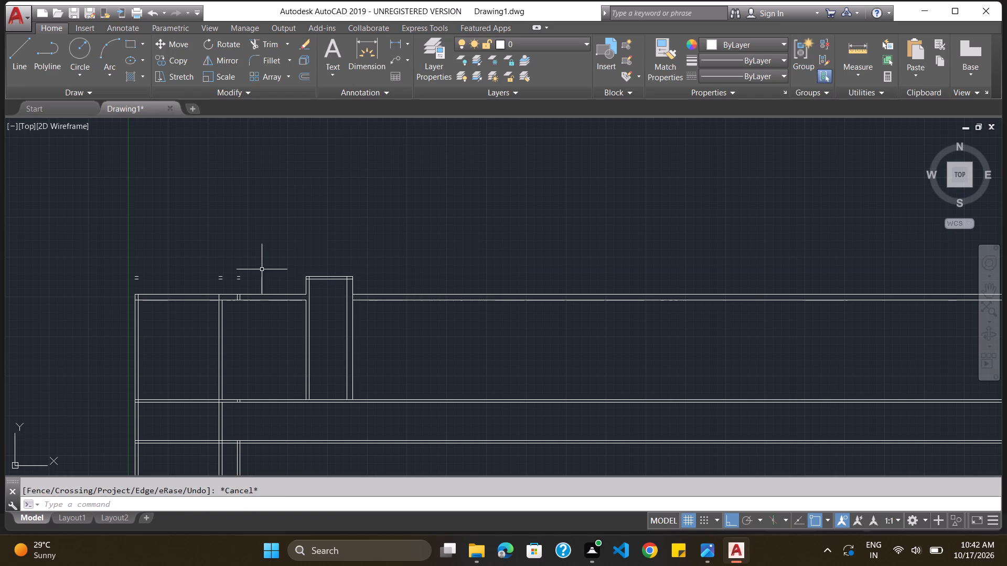
Delete the leftover short line fragments above the top wall, on the left side of the 5' projection.
left_click_drag(261, 269, 148, 278)
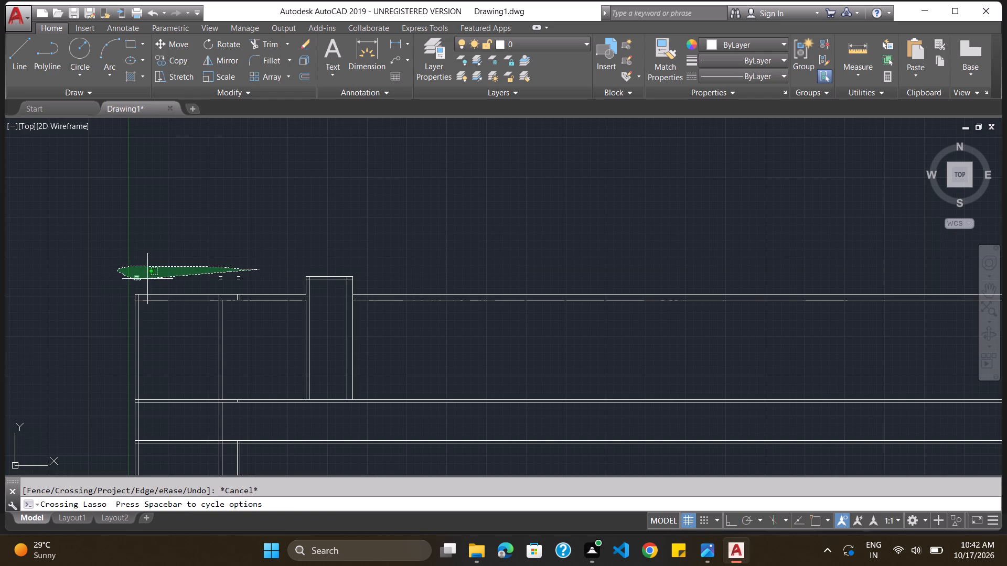
left_click_drag(148, 278, 213, 276)
key("Delete")
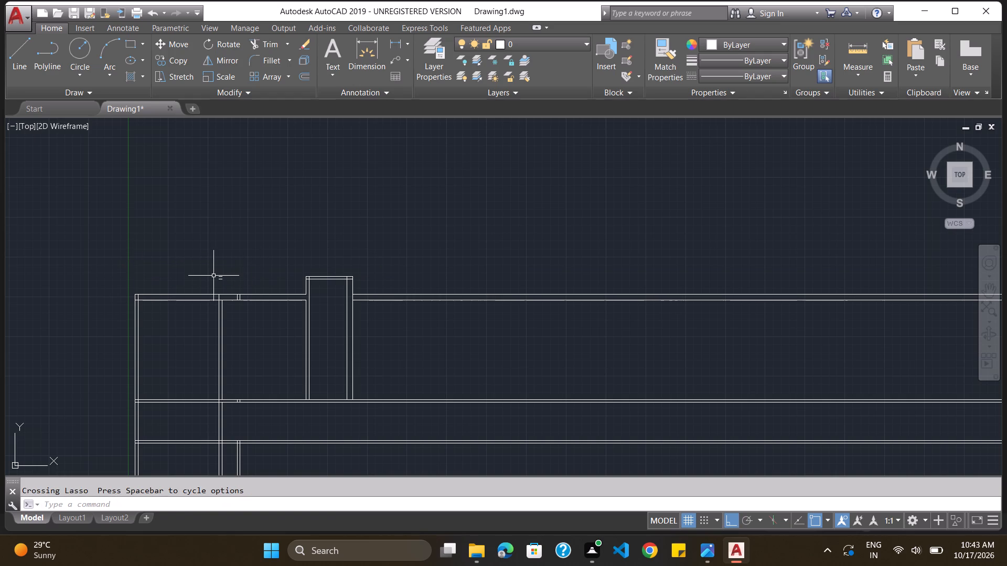
left_click(219, 277)
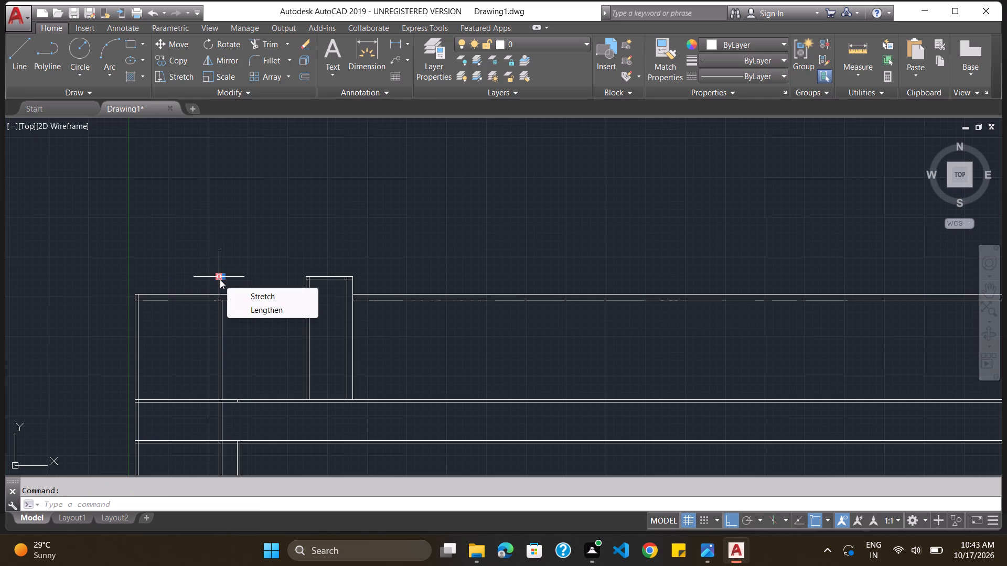
left_click(245, 270)
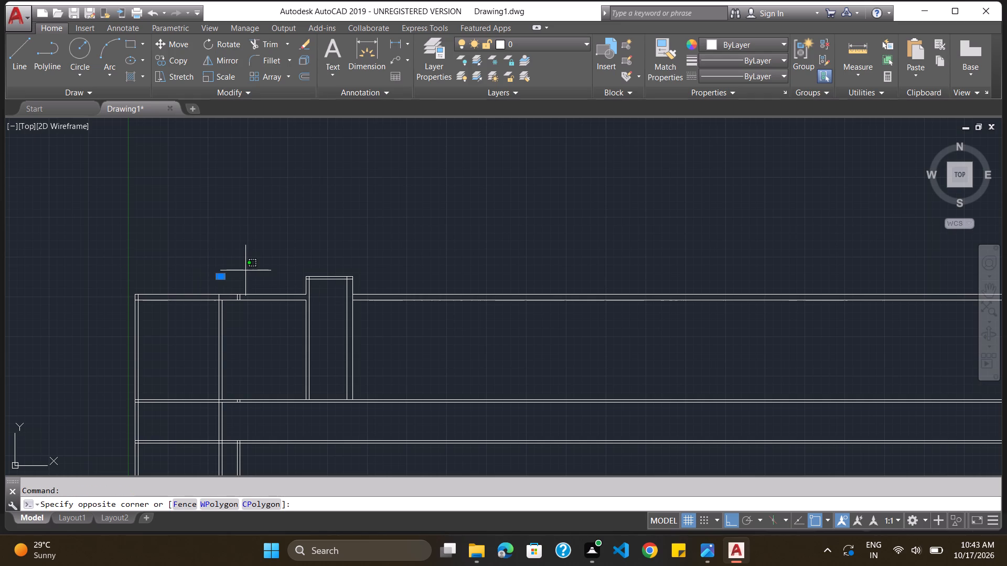
left_click_drag(245, 270, 220, 286)
key("Escape")
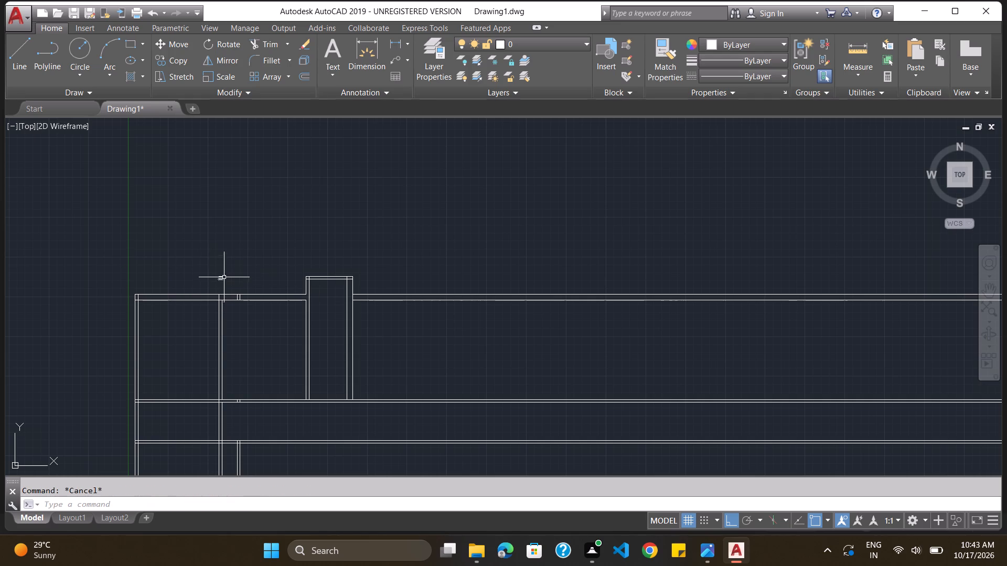
left_click_drag(224, 272, 240, 273)
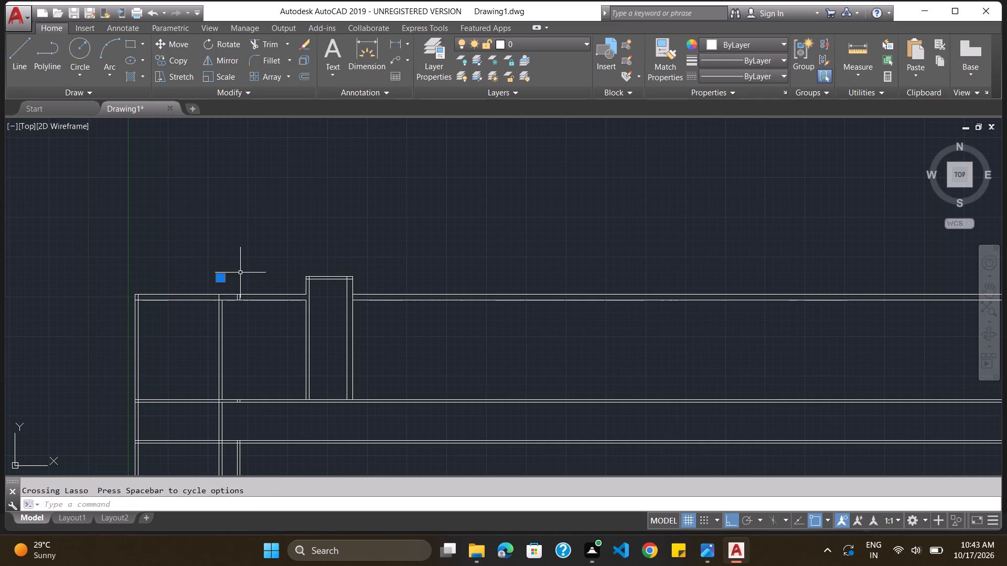
key("Delete")
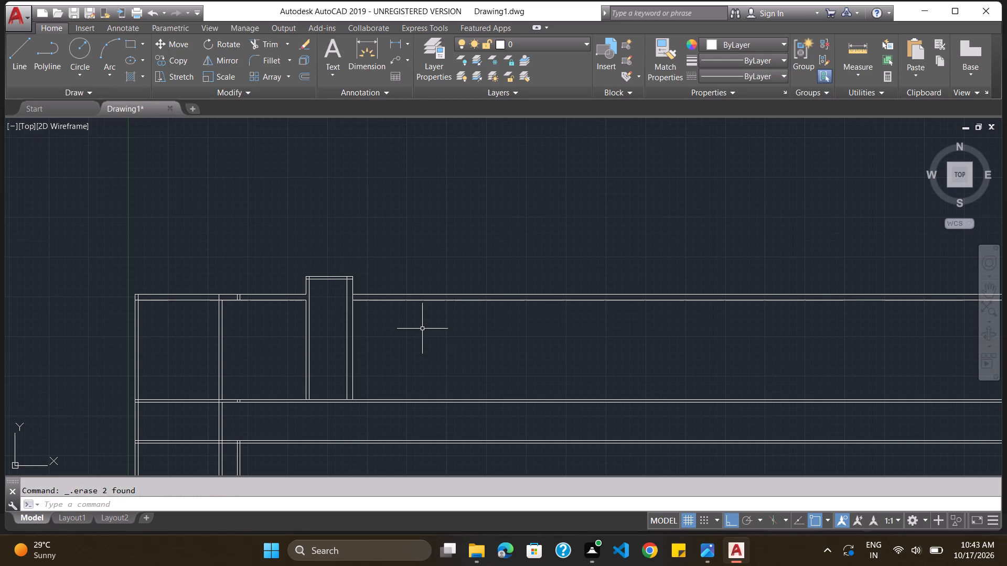
key("Escape")
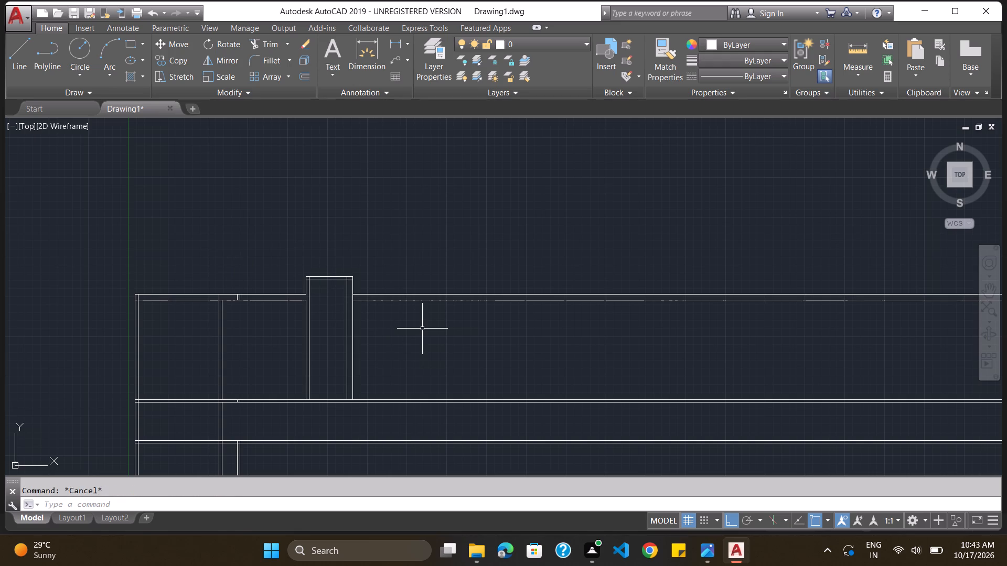
Delete the two top horizontal wall lines running to the right of the 5' projection.
left_click_drag(422, 329, 415, 256)
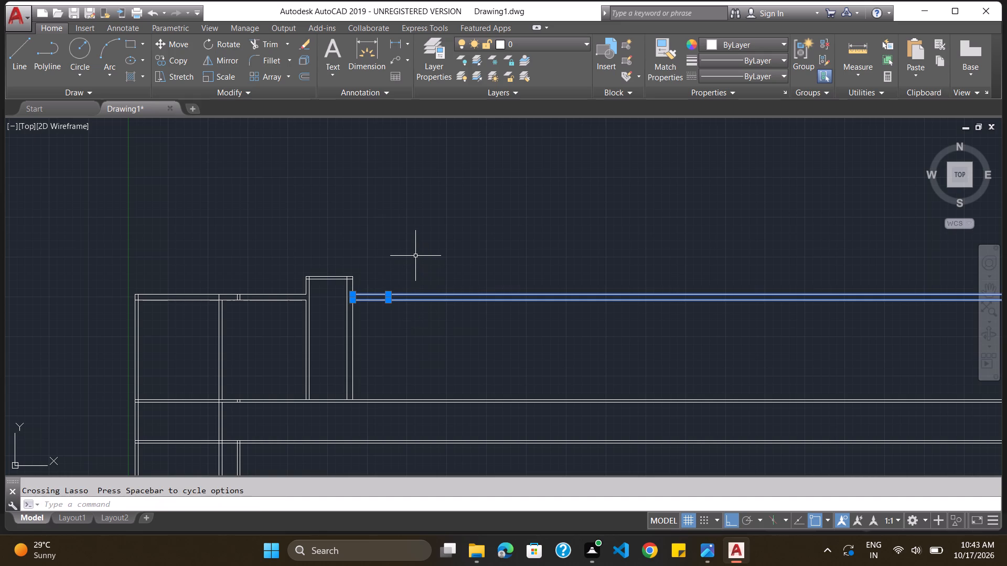
key("Delete")
key("Delete")
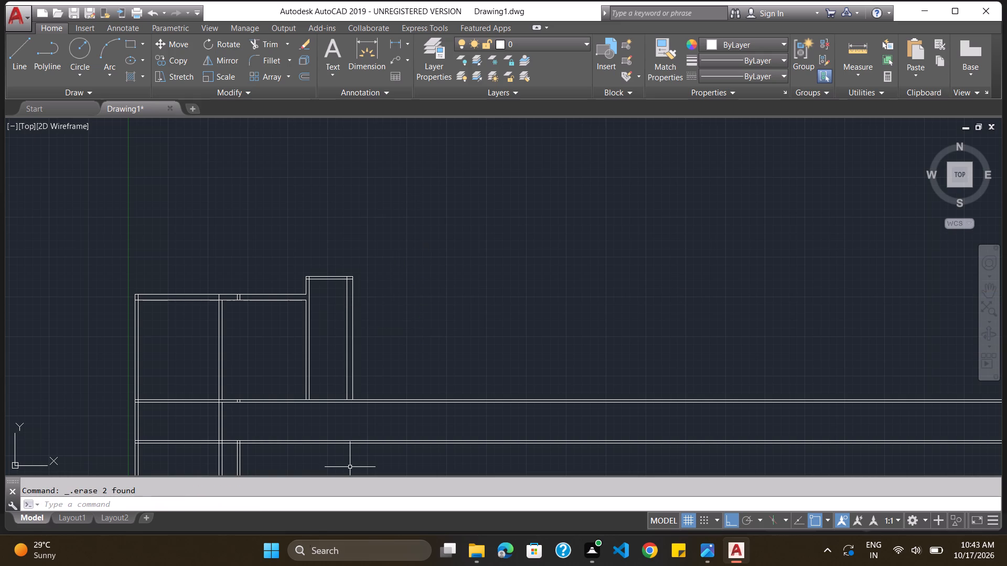
left_click(326, 496)
key("Escape")
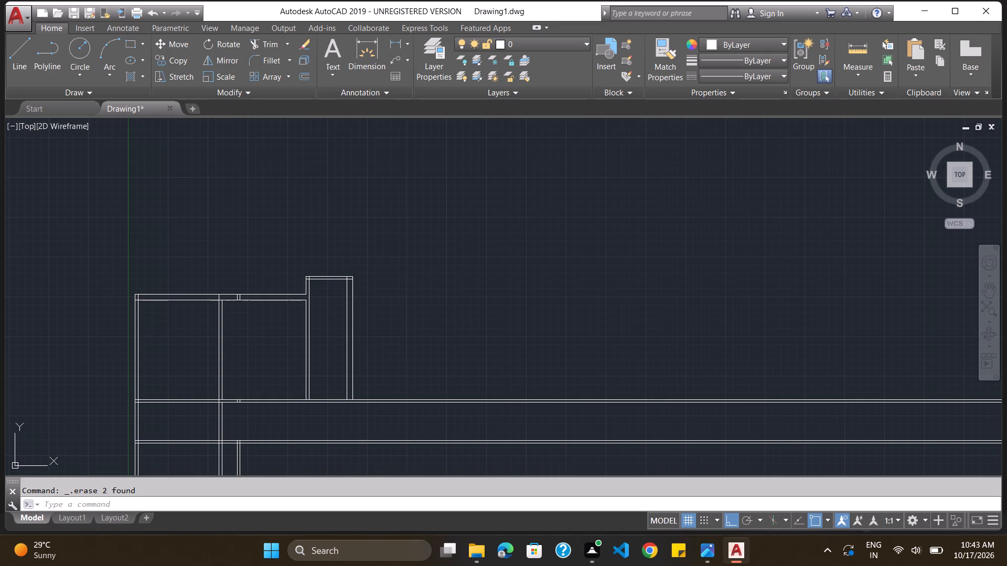
Offset the lower line of the 5' projection's top wall 4'6" downward.
left_click(311, 506)
key("o")
key("Return")
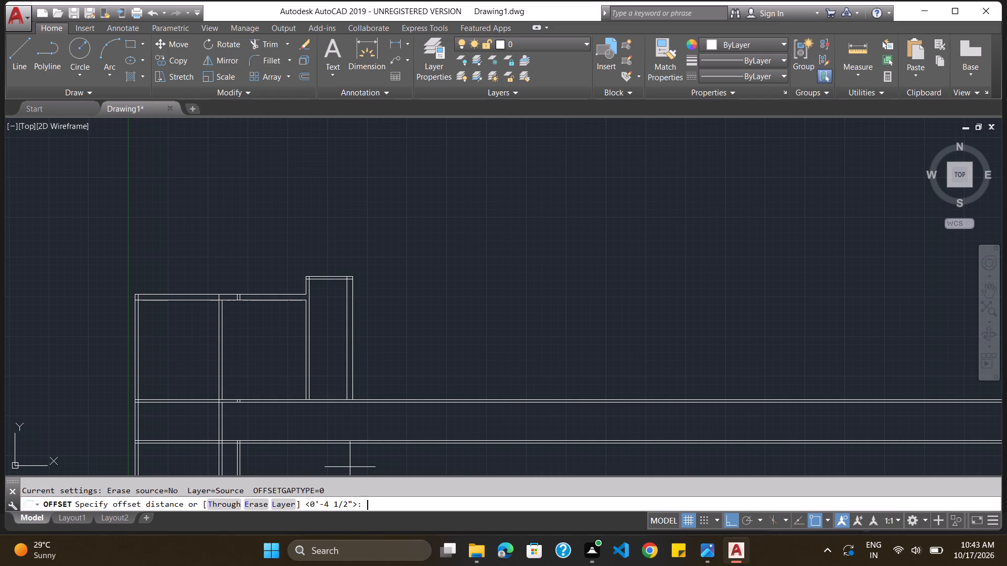
key("4")
type("'6\"")
key("Return")
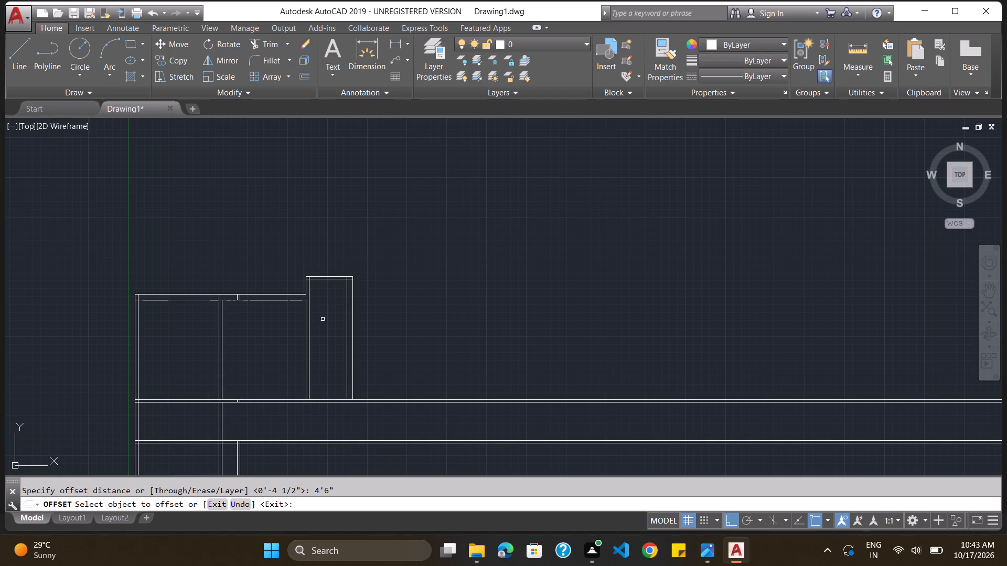
left_click(330, 279)
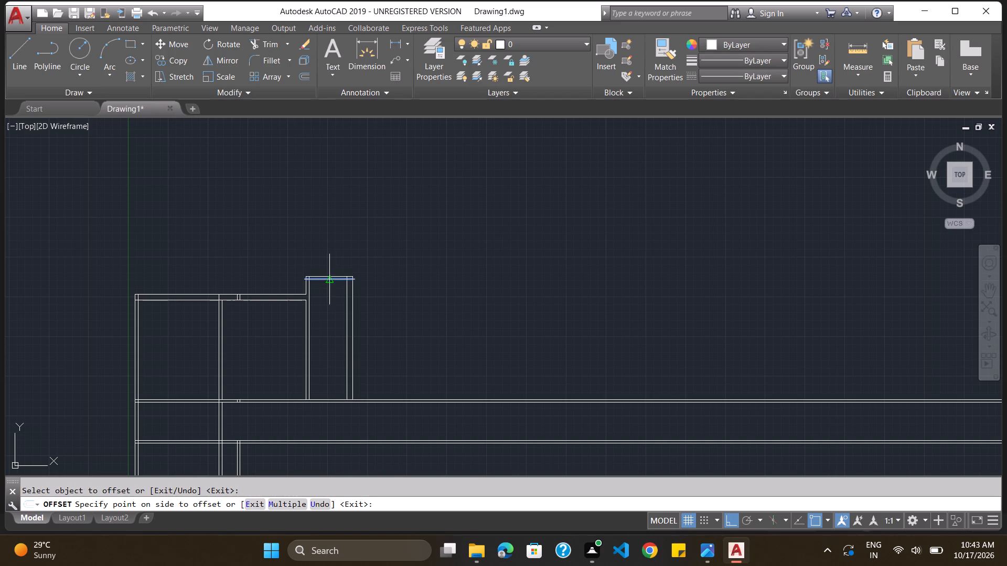
left_click(329, 350)
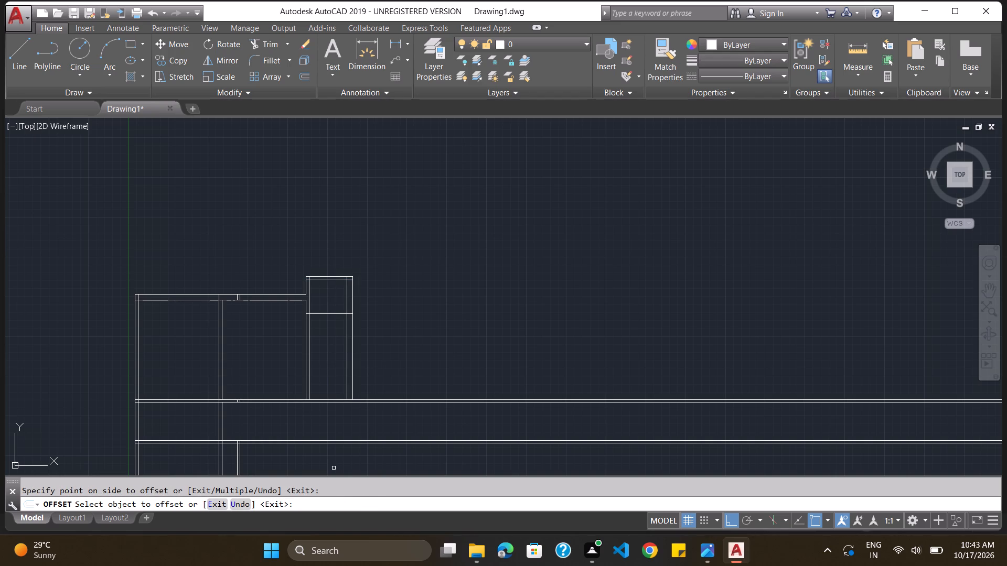
left_click(329, 499)
key("Escape")
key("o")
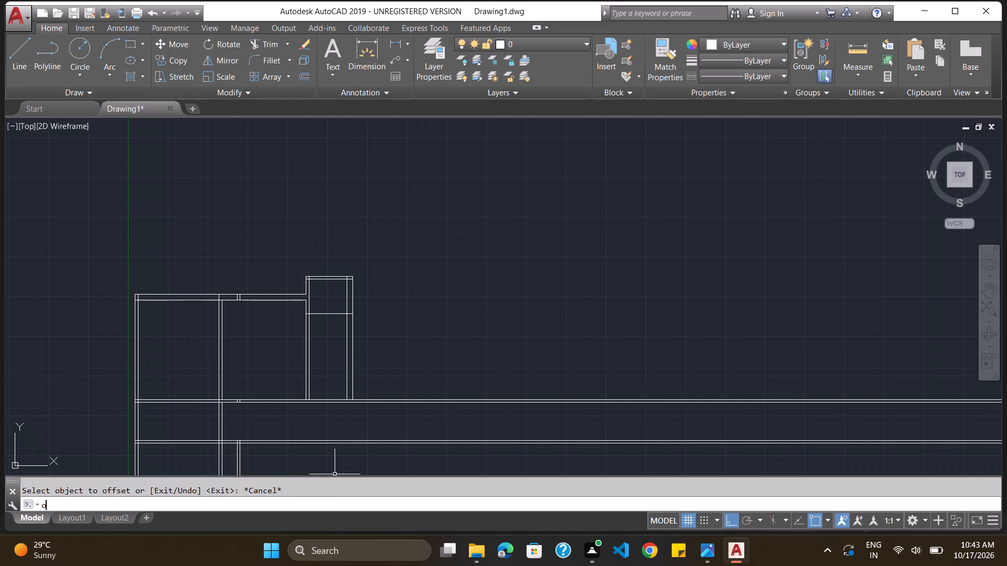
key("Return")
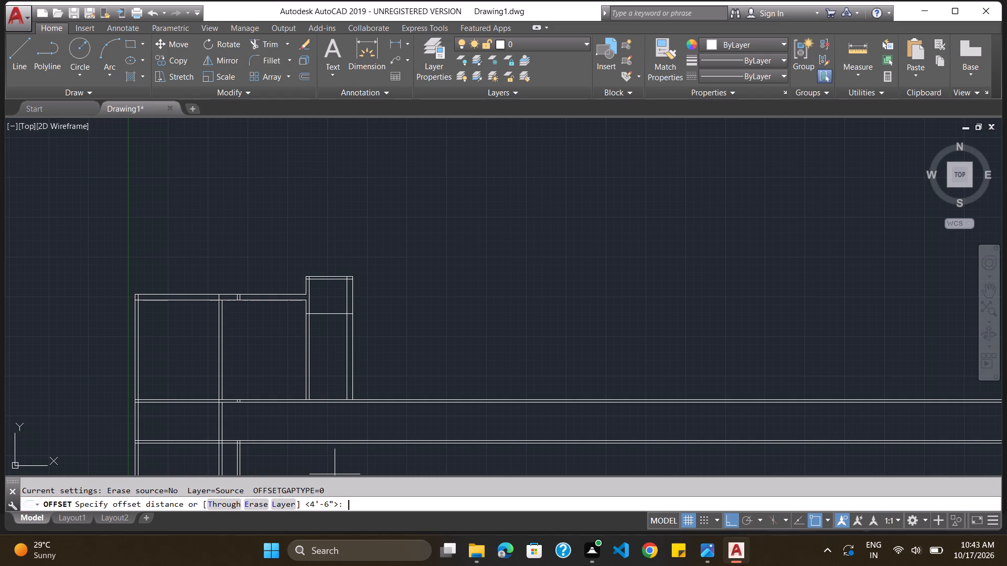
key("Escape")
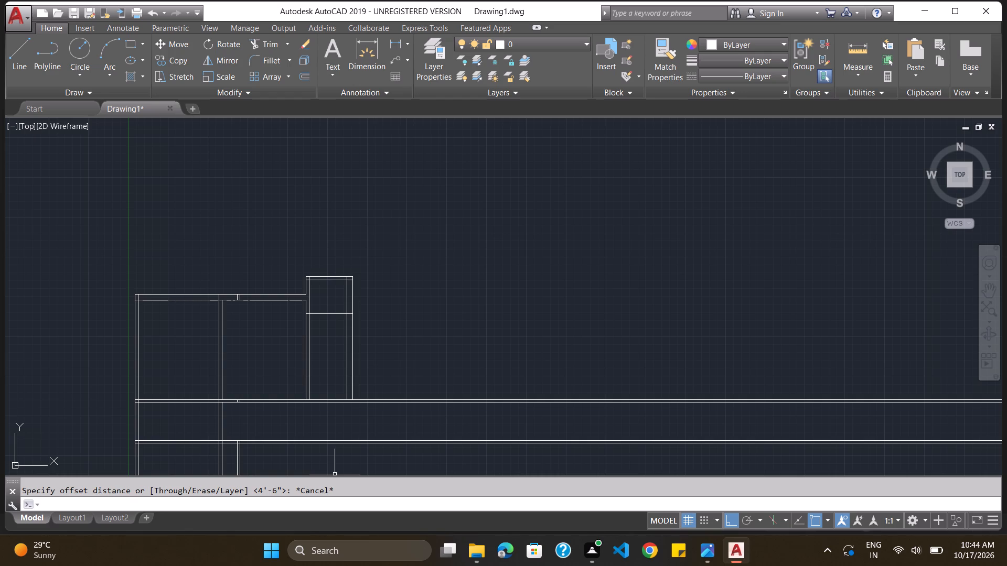
Offset the new horizontal line inside the 5' projection 4.5" downward for the wall thickness.
key("o")
key("Return")
key("4")
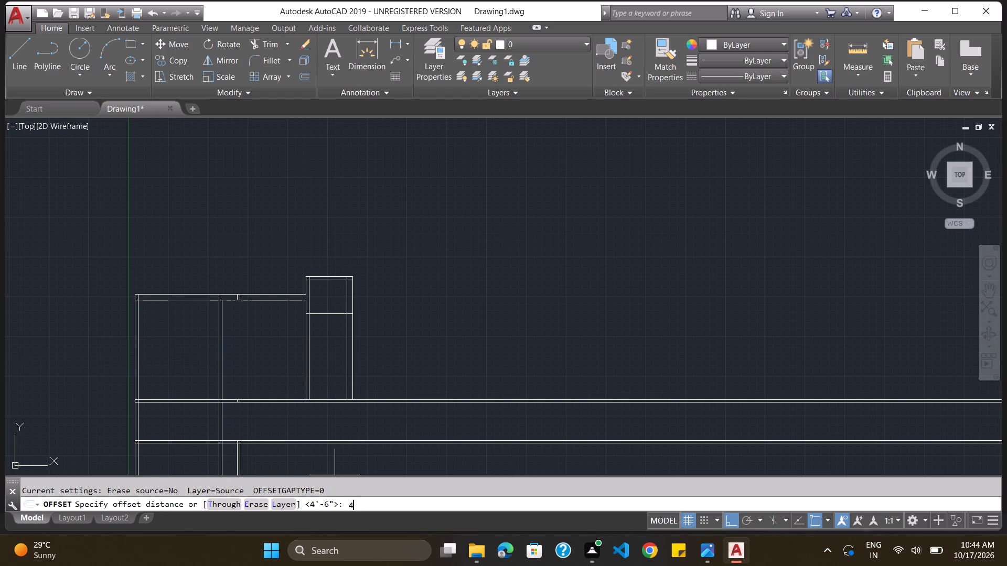
type(".5\"")
key("Return")
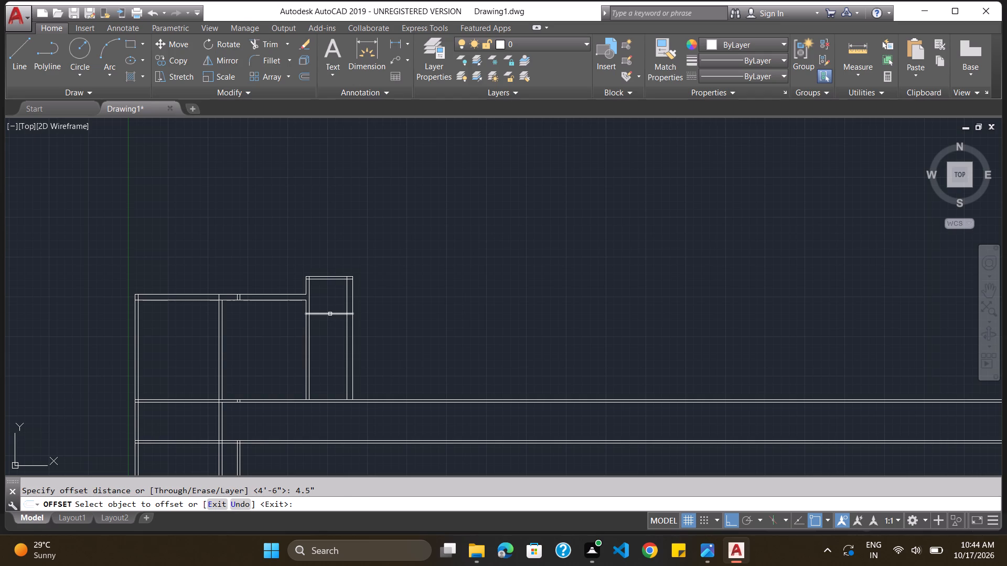
left_click_drag(330, 314, 338, 341)
left_click(338, 341)
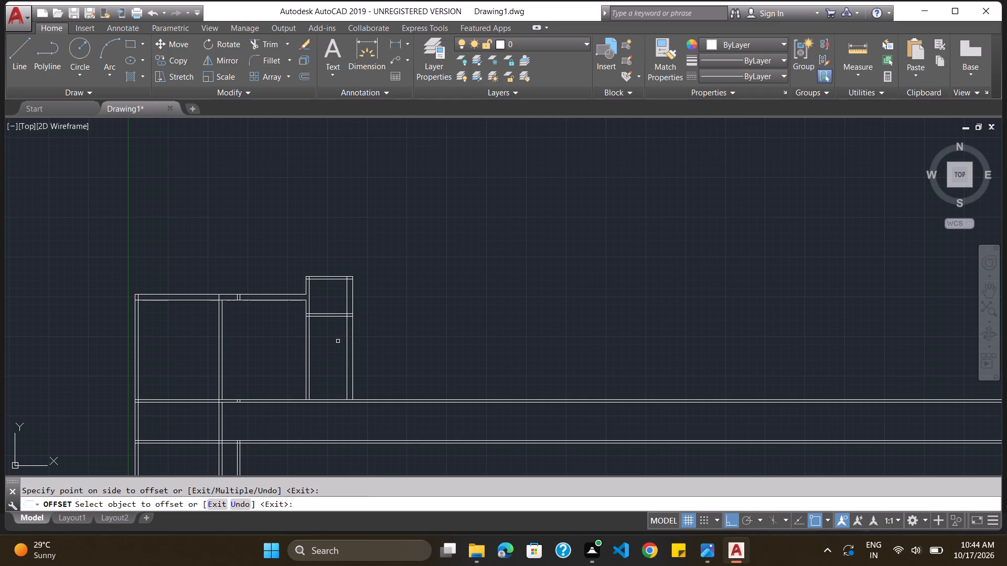
key("Escape")
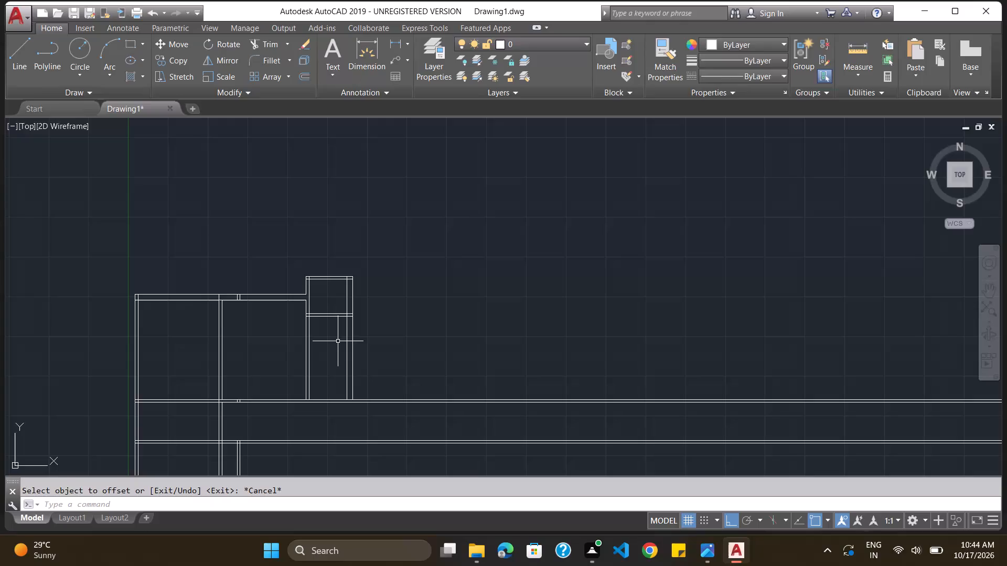
Trim the ends of the new cross wall's two lines where they run into the vertical walls on both sides.
scroll(338, 341, "up", 3, "ctrl")
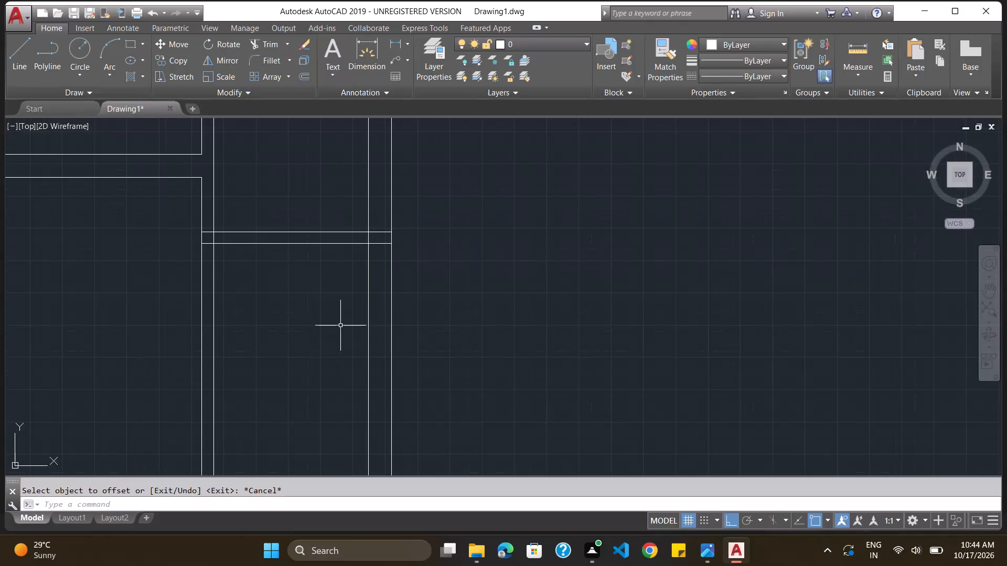
type("trim")
key("Return")
key("Return")
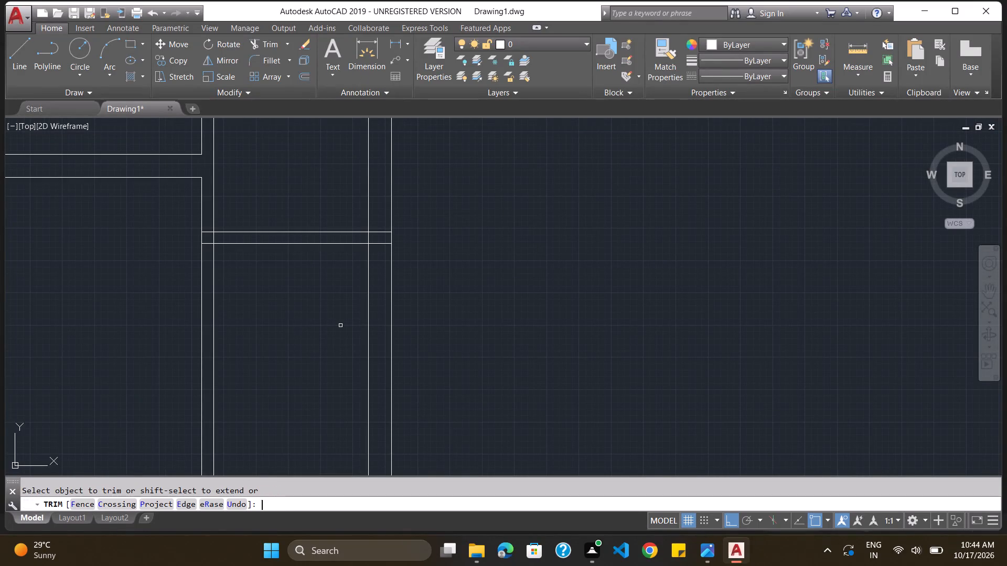
left_click(383, 243)
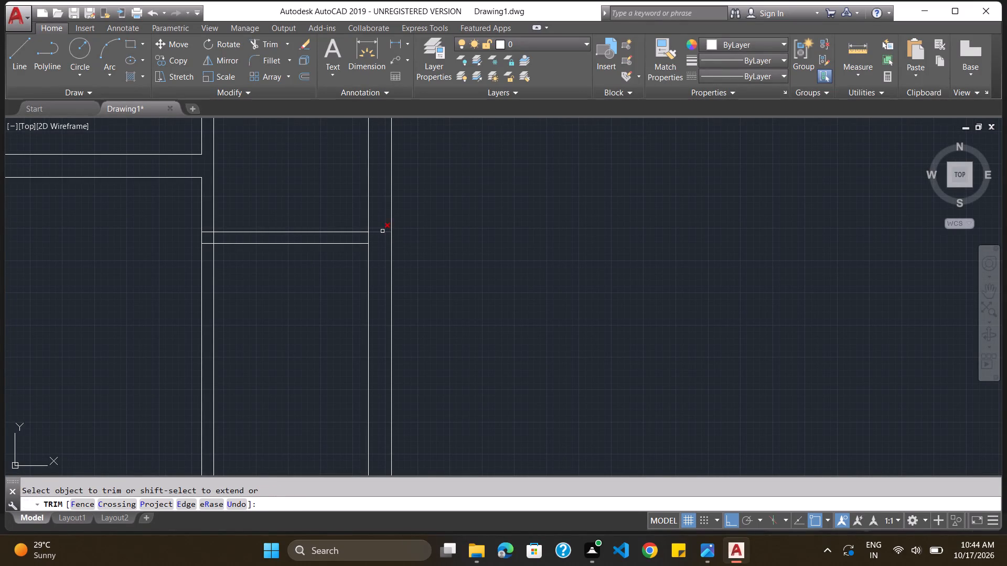
left_click(382, 231)
left_click(209, 233)
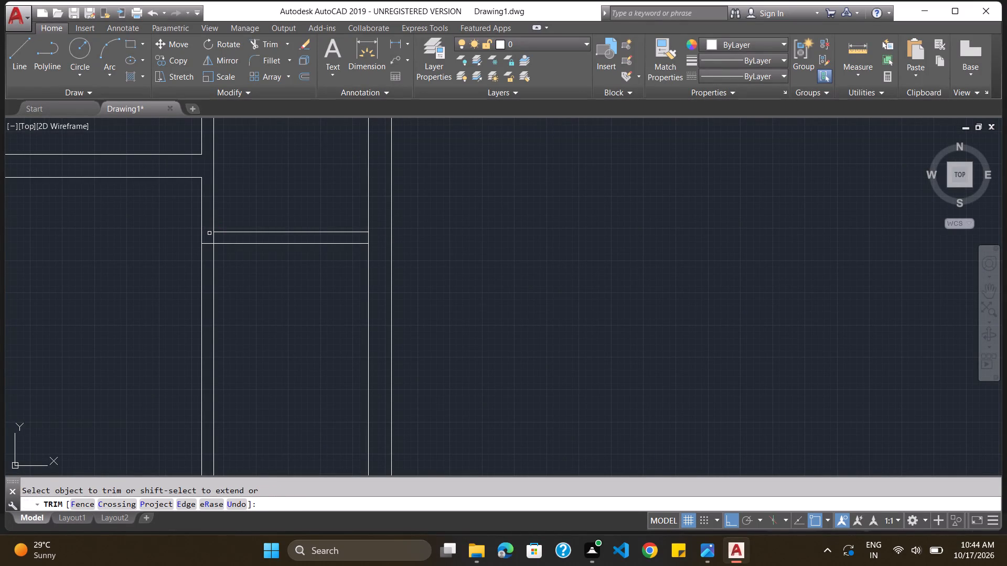
left_click(206, 245)
left_click(291, 505)
key("Escape")
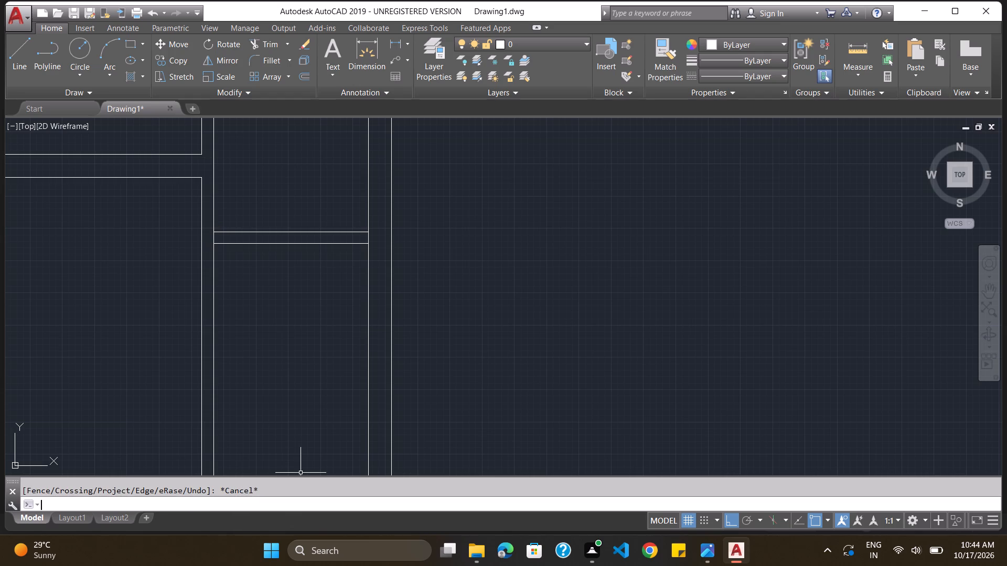
Offset the lower line of the cross wall inside the 5' projection 7' downward.
key("o")
key("Return")
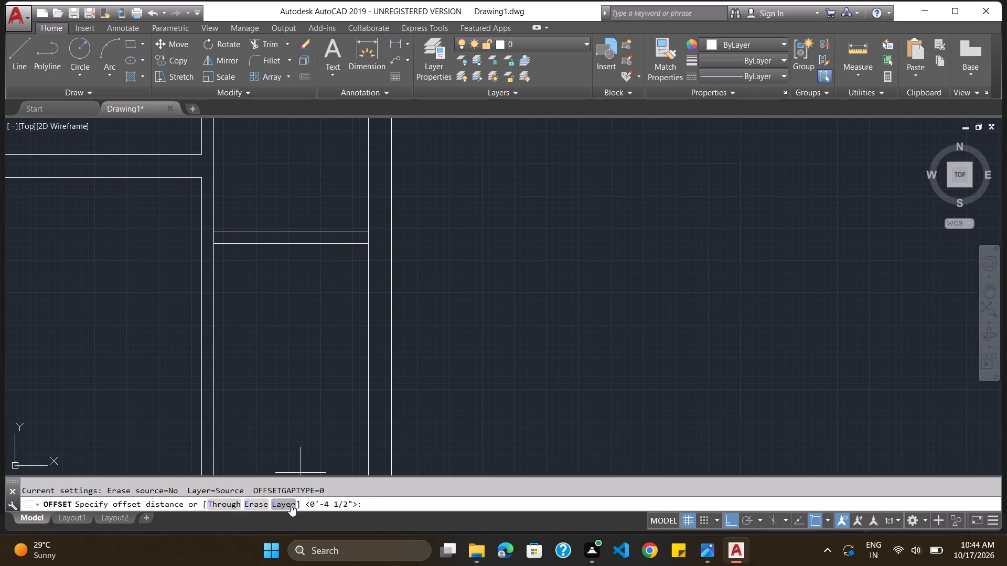
key("7")
key("apostrophe")
key("Return")
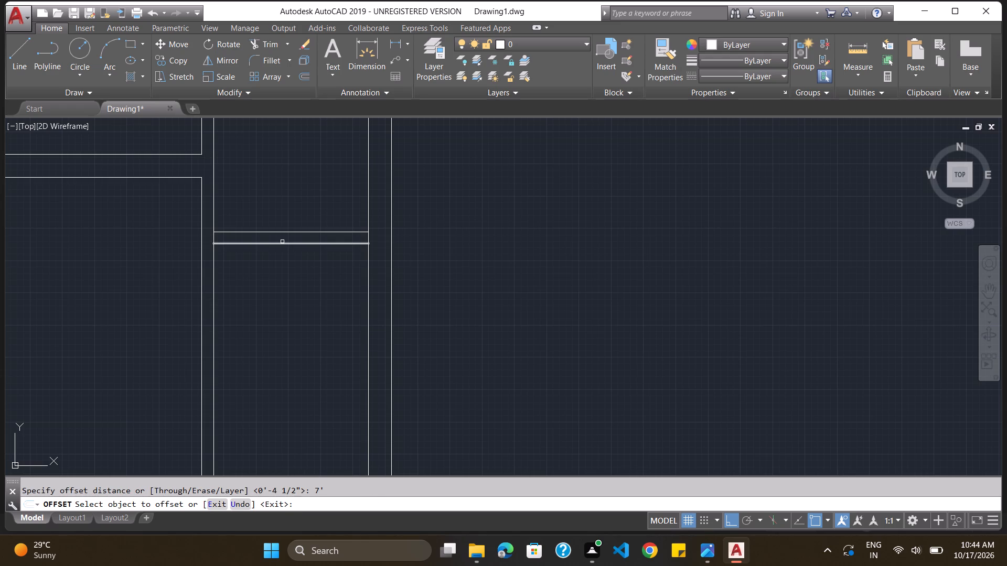
left_click(282, 242)
left_click(284, 317)
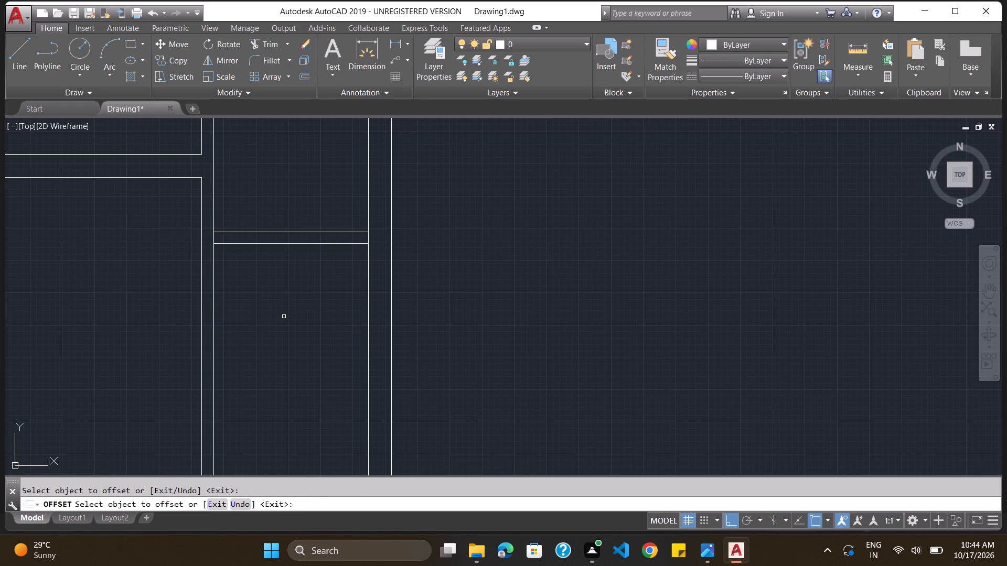
scroll(290, 306, "down", 4, "ctrl")
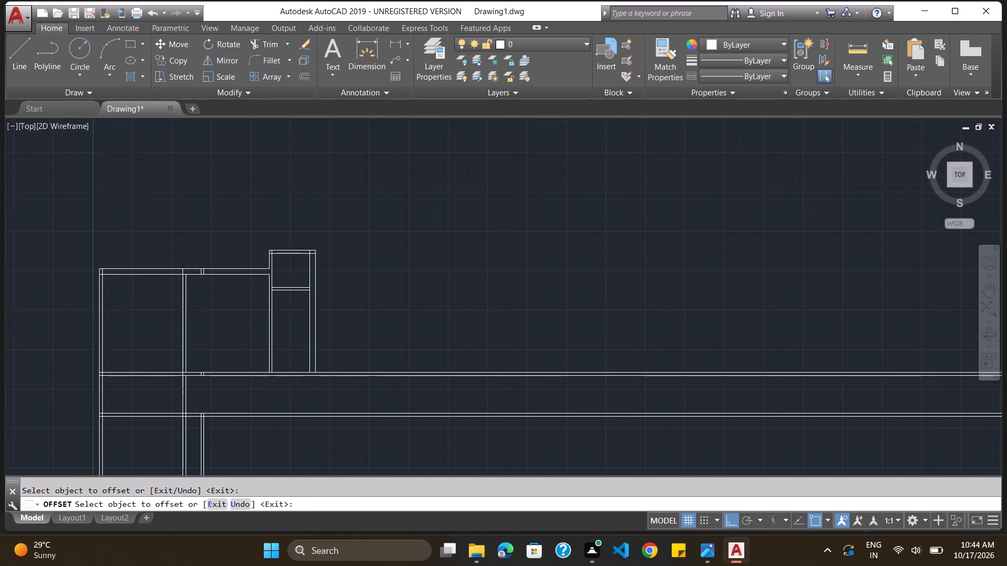
scroll(290, 298, "up", 2, "ctrl")
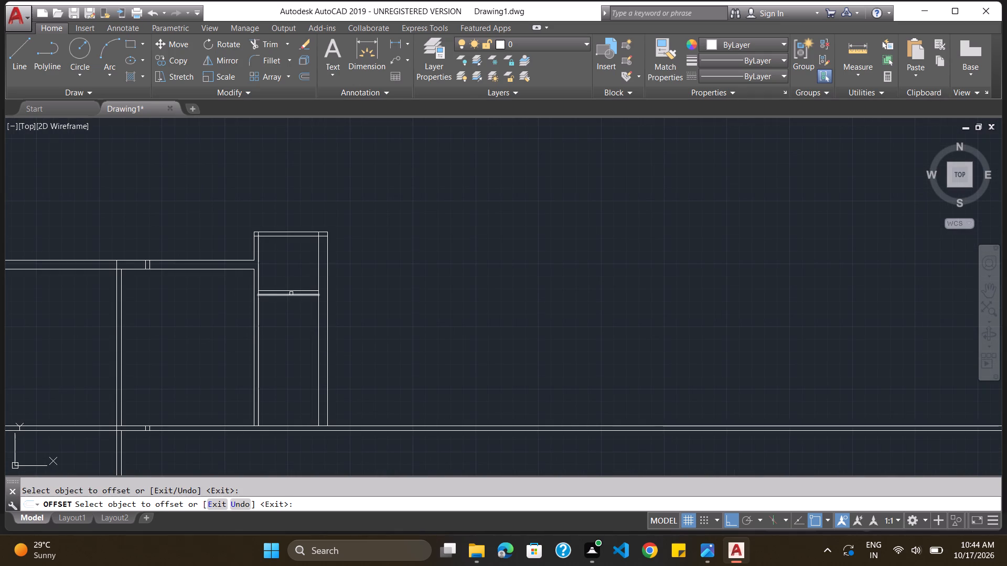
left_click(291, 296)
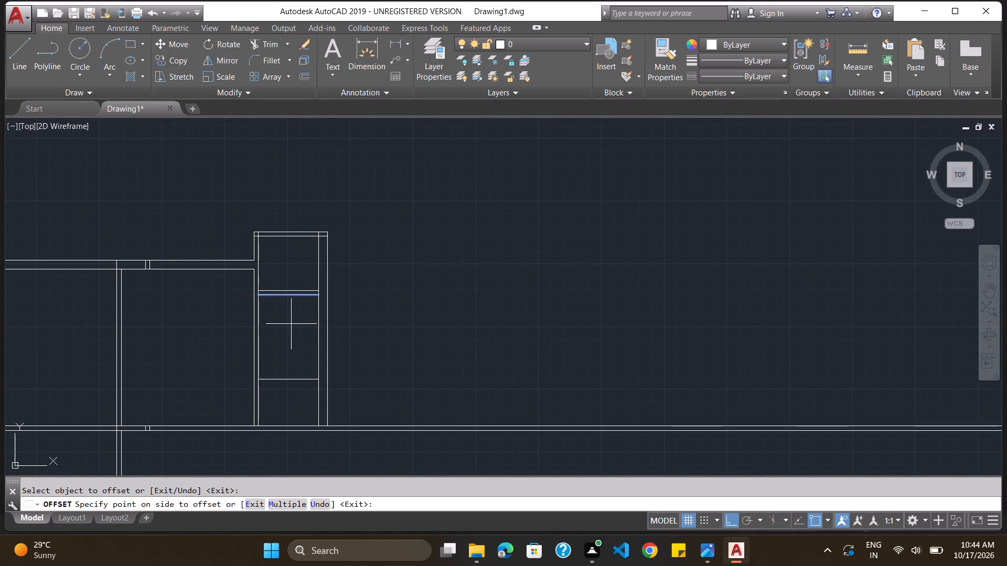
left_click(291, 324)
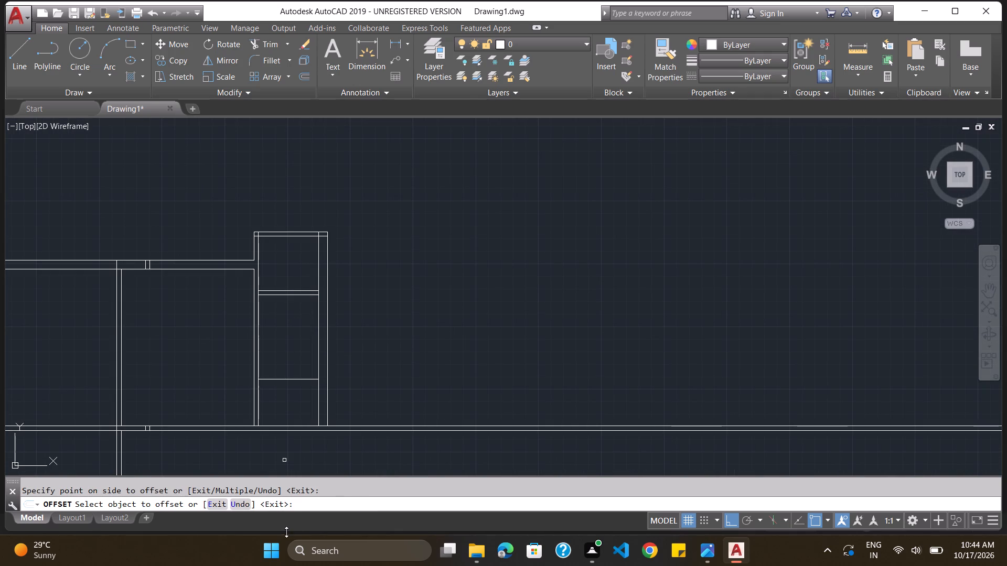
left_click(307, 506)
key("Escape")
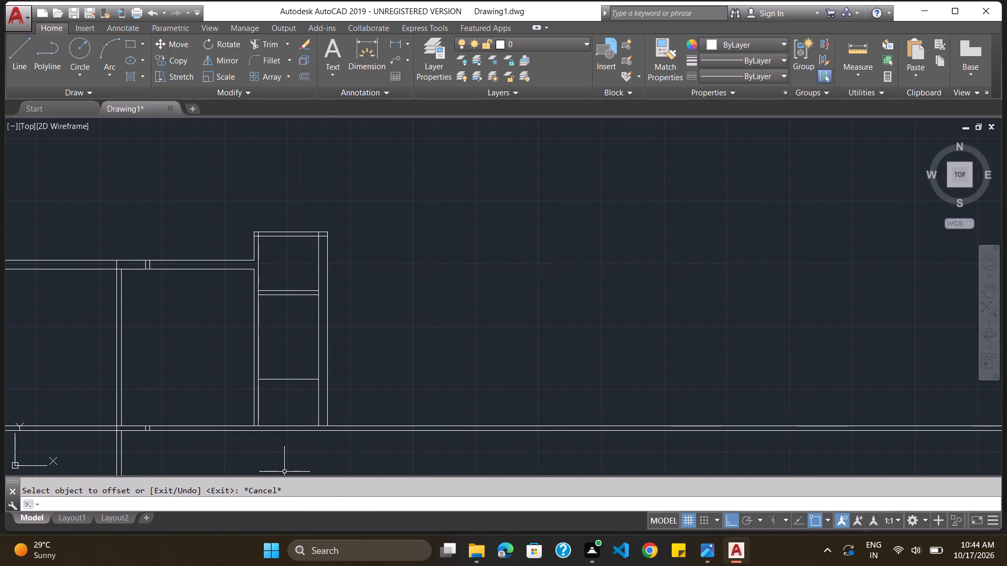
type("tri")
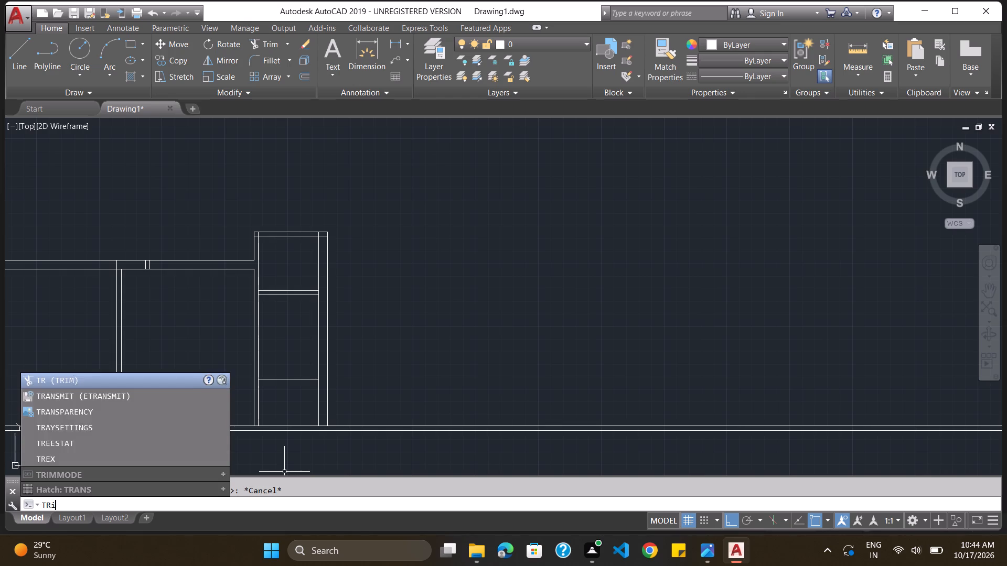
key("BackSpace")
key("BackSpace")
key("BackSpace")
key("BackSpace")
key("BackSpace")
Offset the new horizontal line 4.5" downward to give the second cross wall its thickness.
key("o")
key("Return")
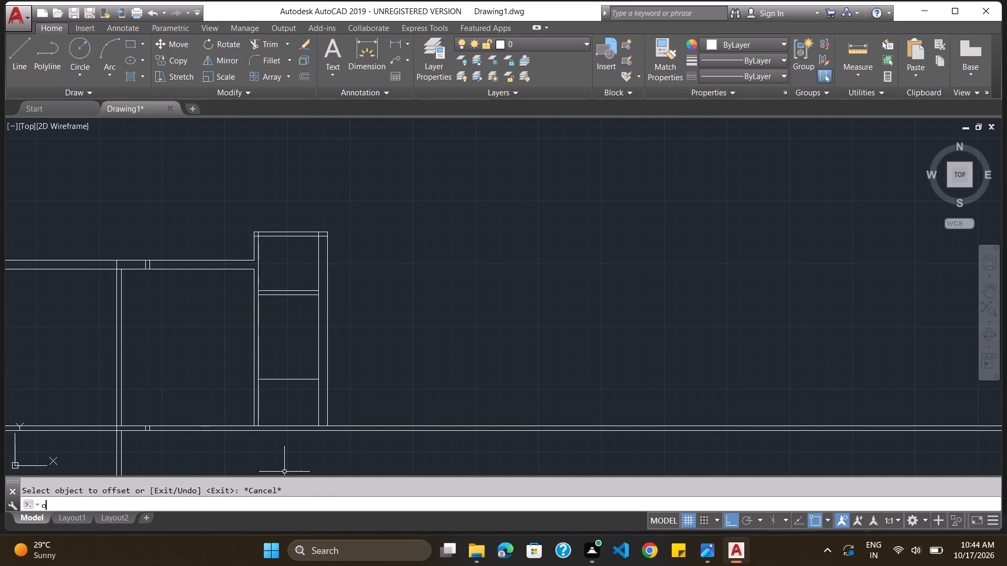
left_click(360, 504)
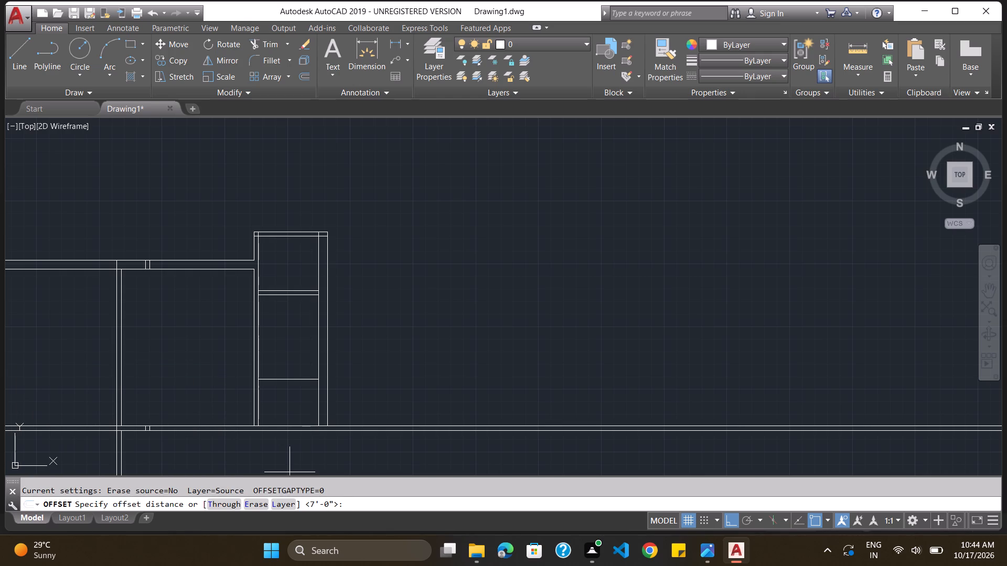
type("4.5\"")
key("Return")
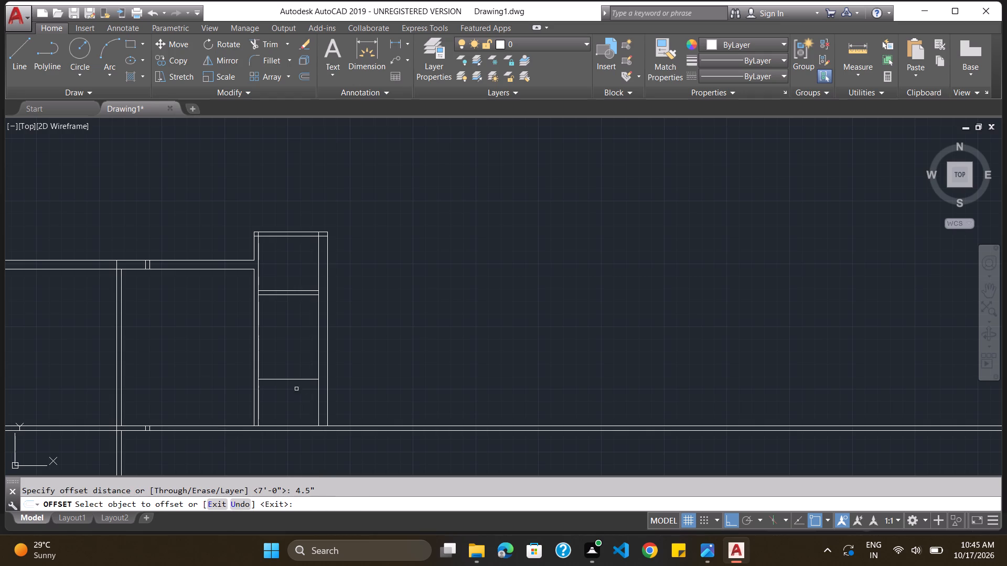
left_click_drag(290, 380, 286, 391)
left_click(286, 391)
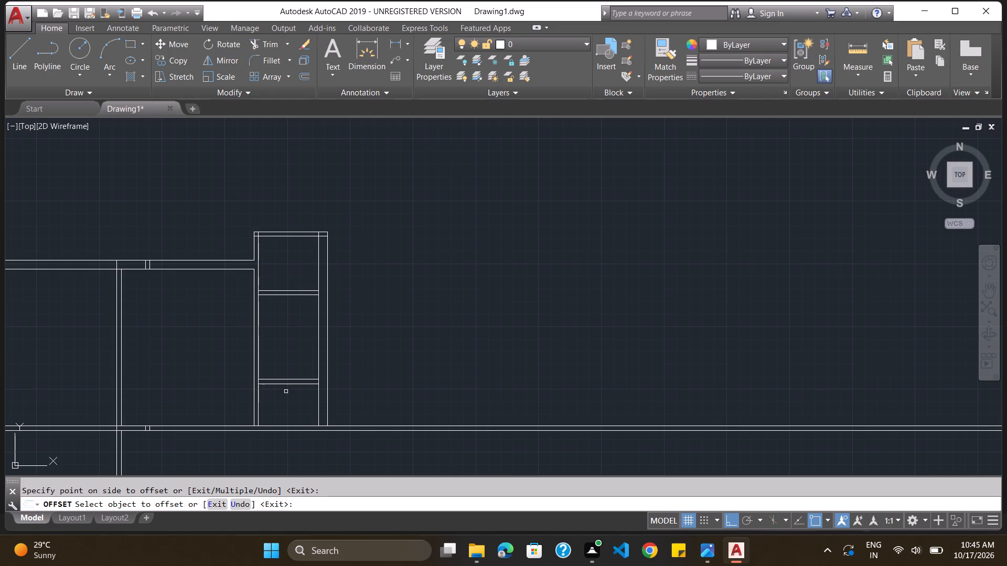
Trim the inner lines of both vertical walls where they pass between the lower cross wall's two lines.
type("trim")
key("Return")
key("Return")
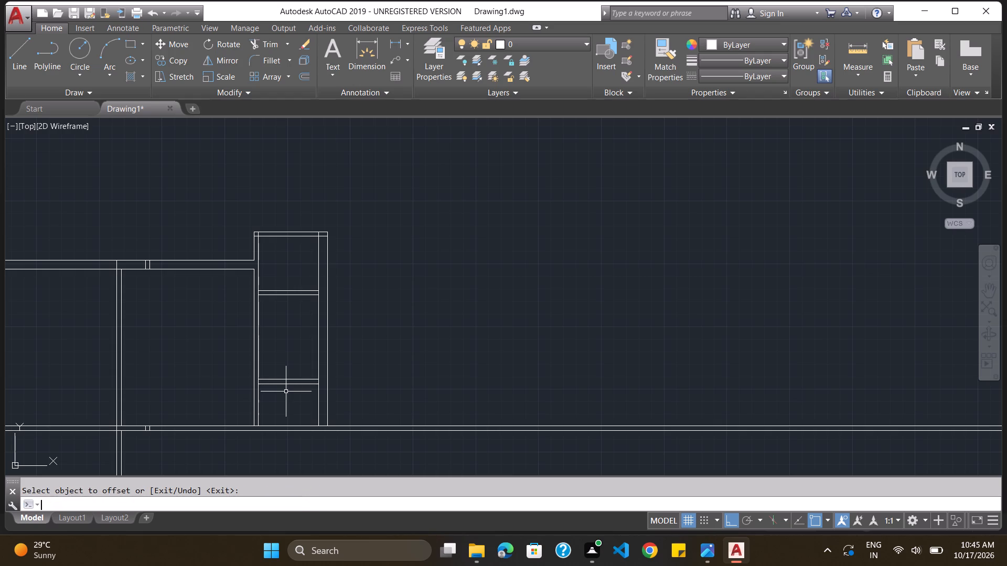
scroll(286, 391, "up", 2, "ctrl")
key("Escape")
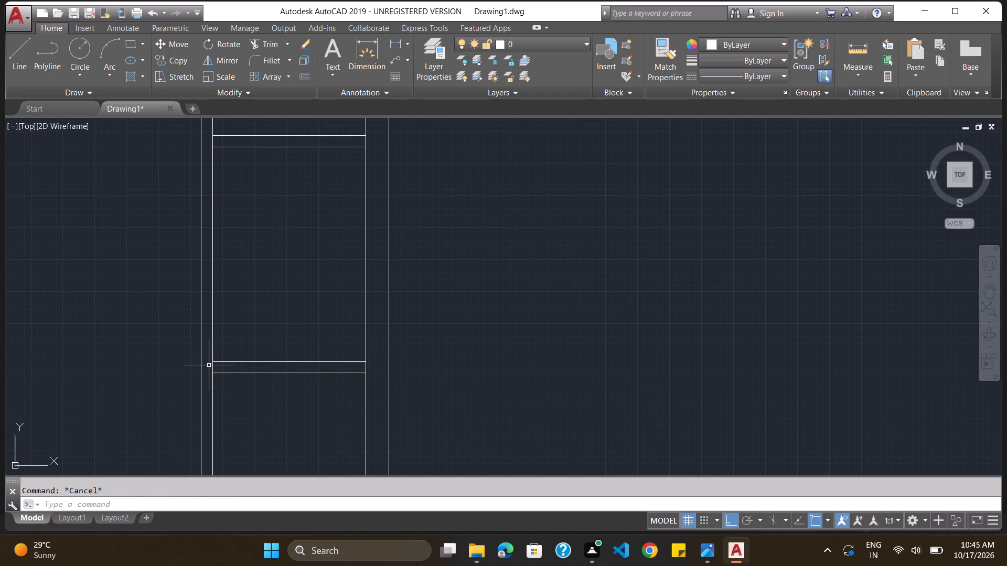
type("trim")
key("Return")
key("Return")
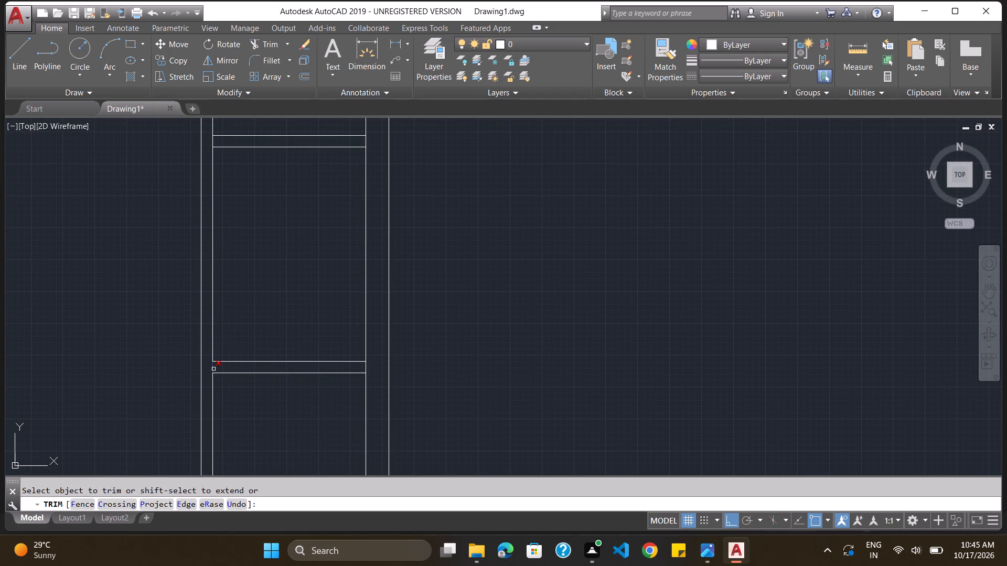
left_click(213, 369)
left_click(366, 368)
At the upper cross wall, extend its top line to the left wall's outer line and trim the right wall's inner line between its two lines.
scroll(366, 368, "down", 1, "ctrl")
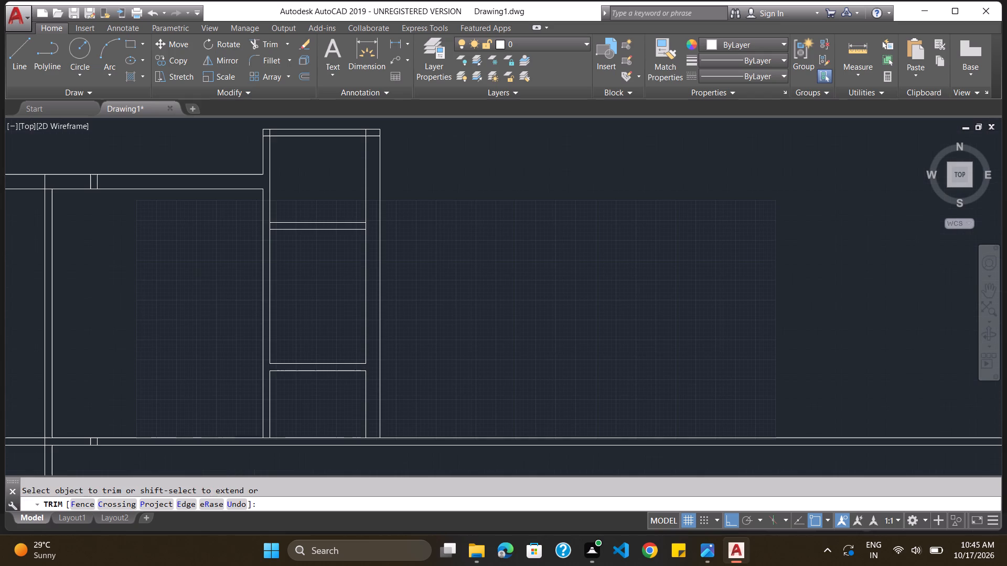
scroll(366, 368, "up", 6, "ctrl")
scroll(366, 368, "down", 5, "ctrl")
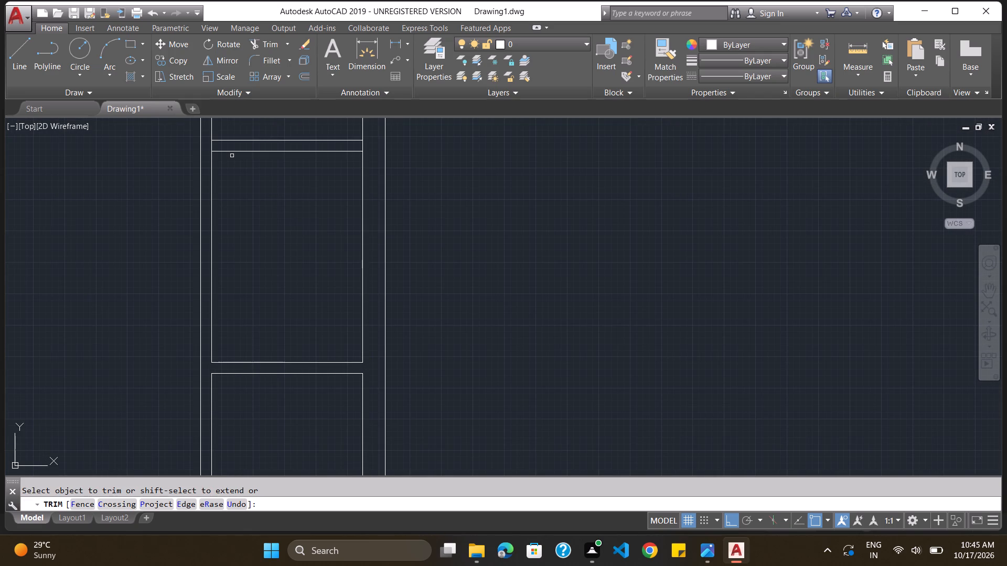
scroll(232, 156, "up", 3, "ctrl")
scroll(232, 156, "down", 2, "ctrl")
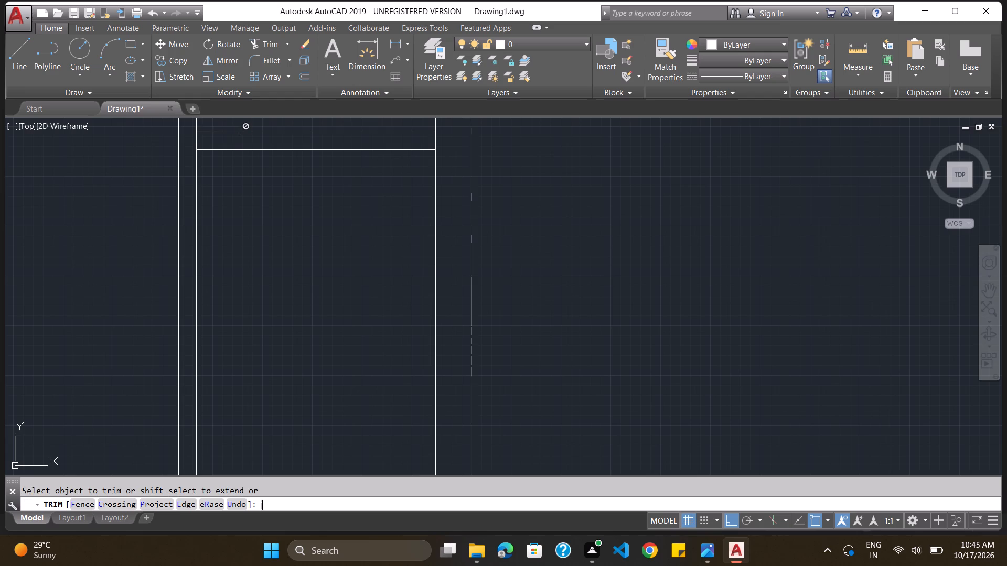
left_click(239, 134, "shift")
left_click(435, 142)
scroll(227, 144, "down", 6, "ctrl")
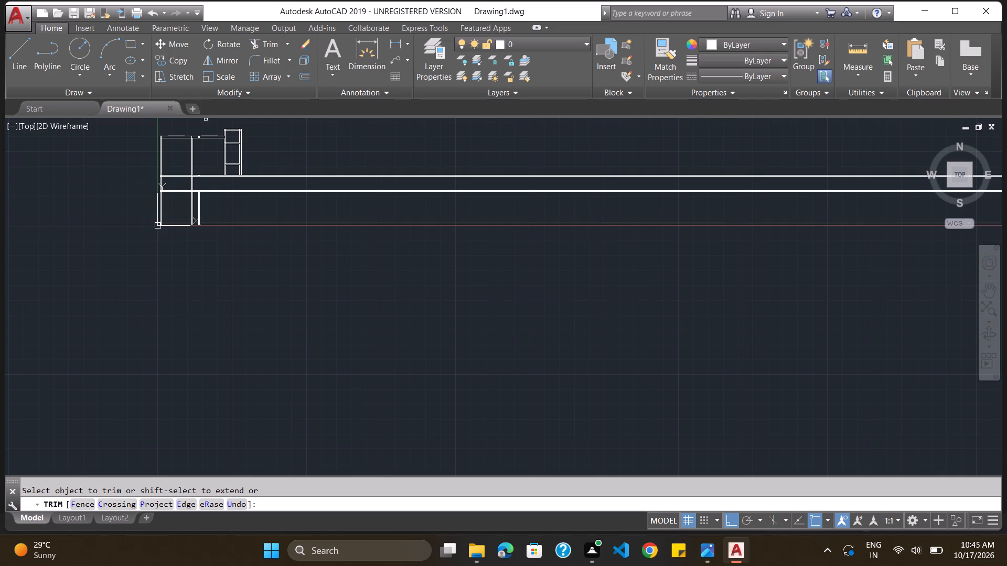
scroll(206, 125, "up", 2, "ctrl")
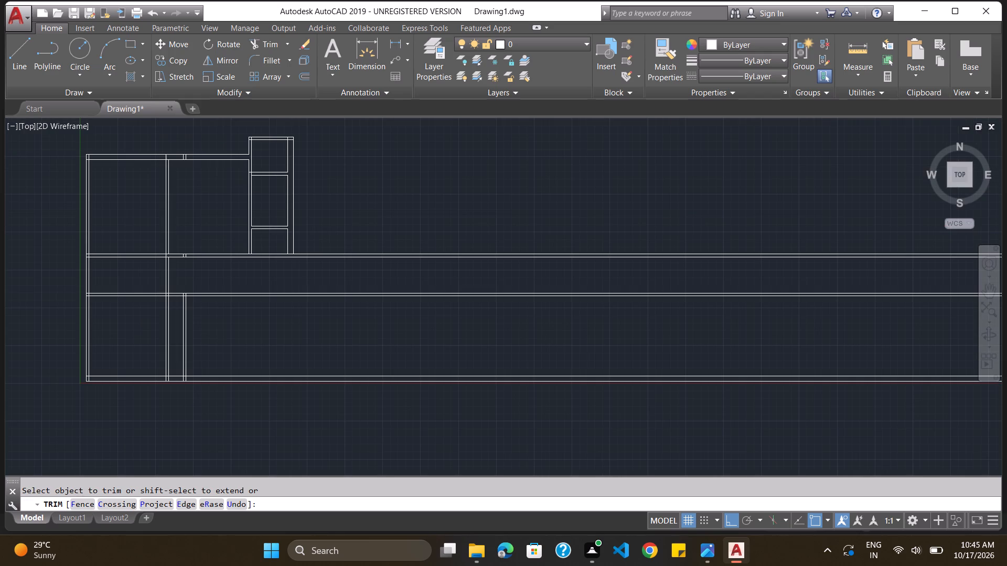
scroll(206, 125, "down", 1, "ctrl")
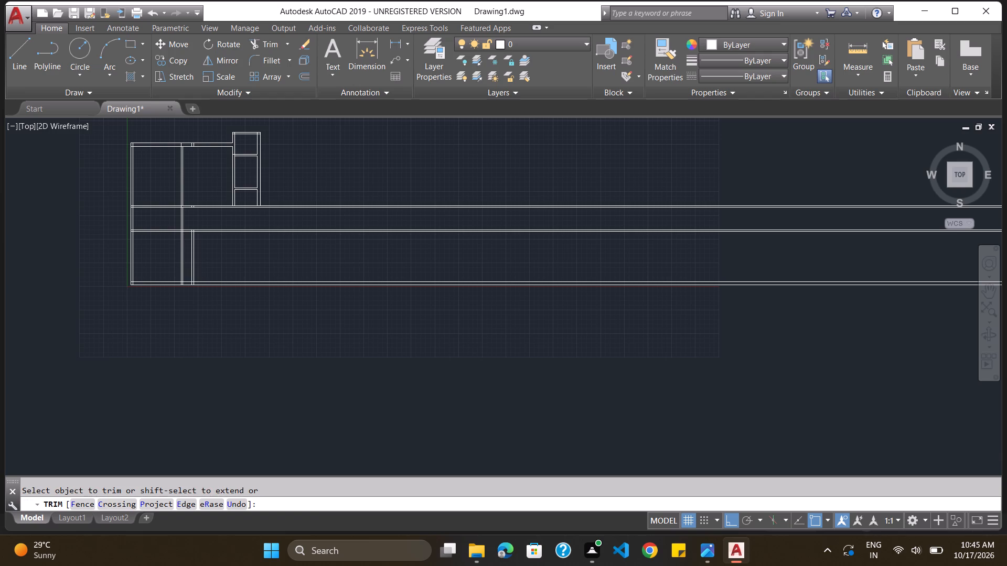
left_click(400, 511)
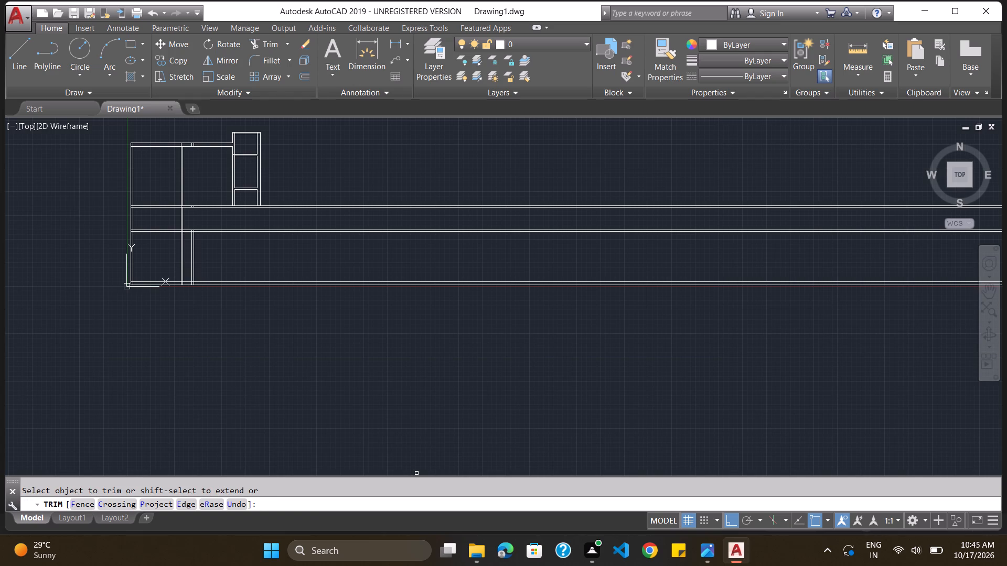
key("Escape")
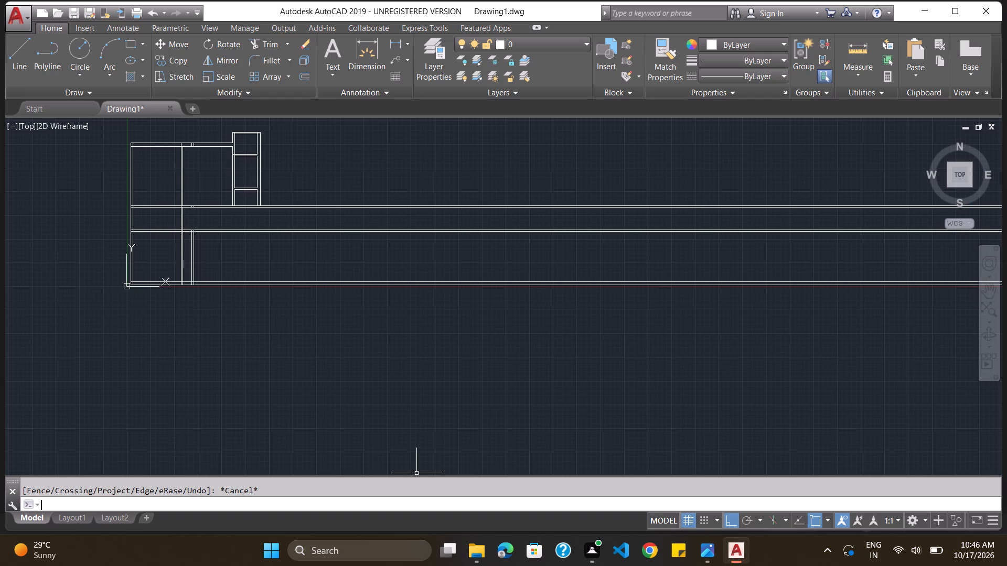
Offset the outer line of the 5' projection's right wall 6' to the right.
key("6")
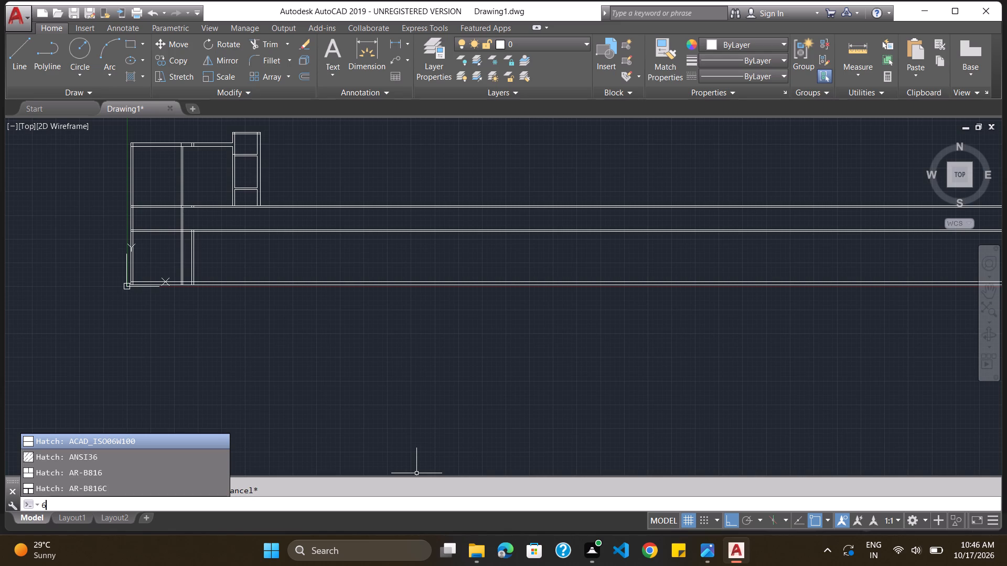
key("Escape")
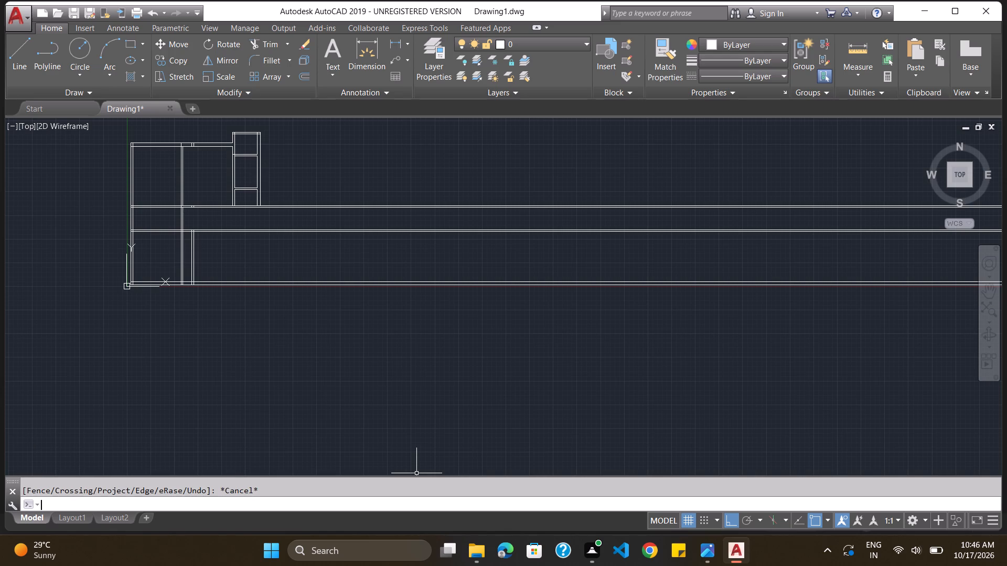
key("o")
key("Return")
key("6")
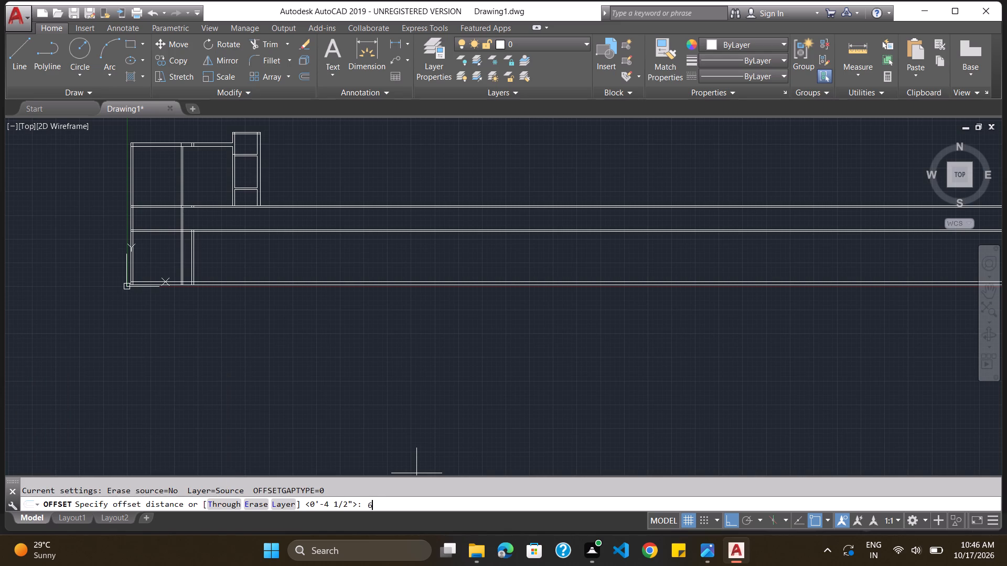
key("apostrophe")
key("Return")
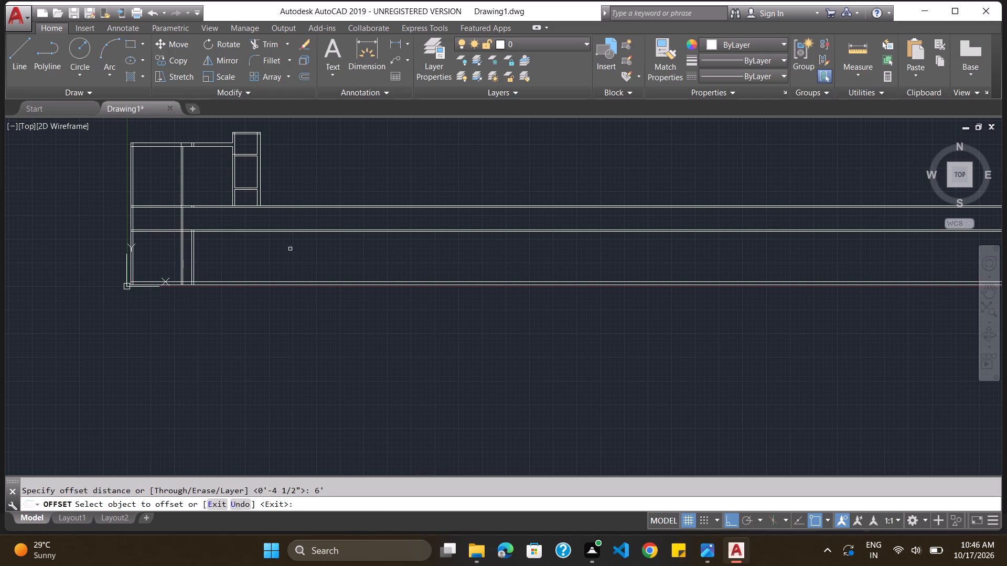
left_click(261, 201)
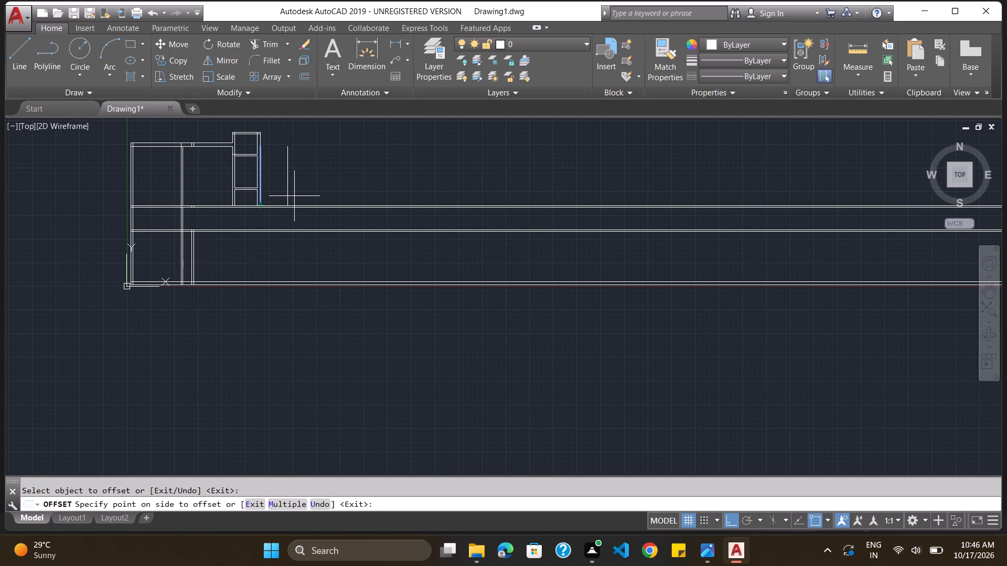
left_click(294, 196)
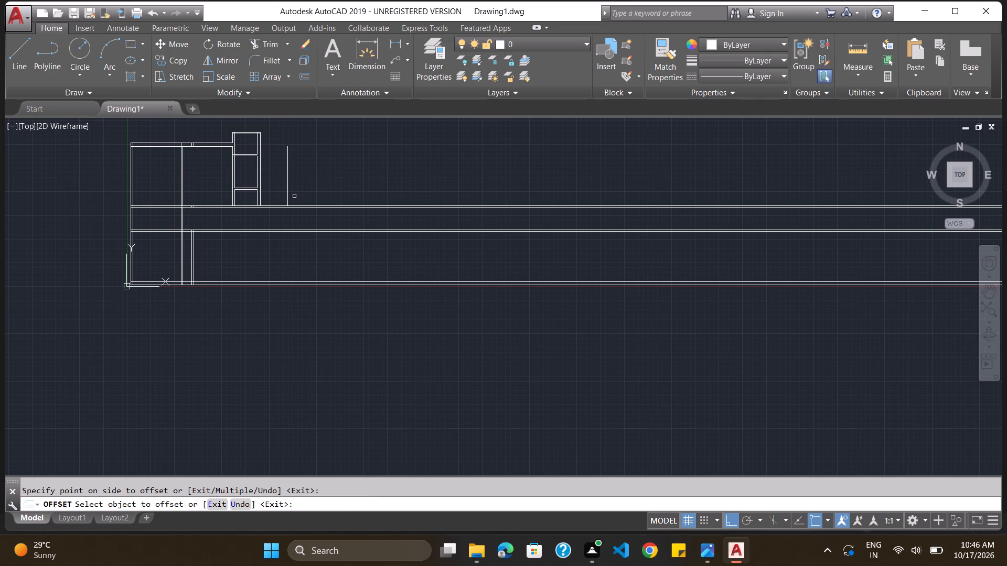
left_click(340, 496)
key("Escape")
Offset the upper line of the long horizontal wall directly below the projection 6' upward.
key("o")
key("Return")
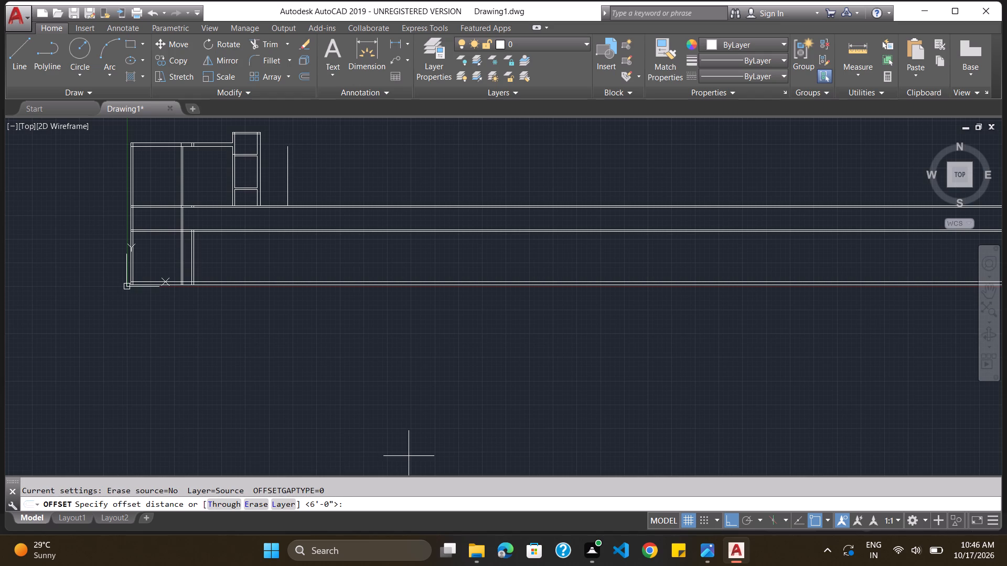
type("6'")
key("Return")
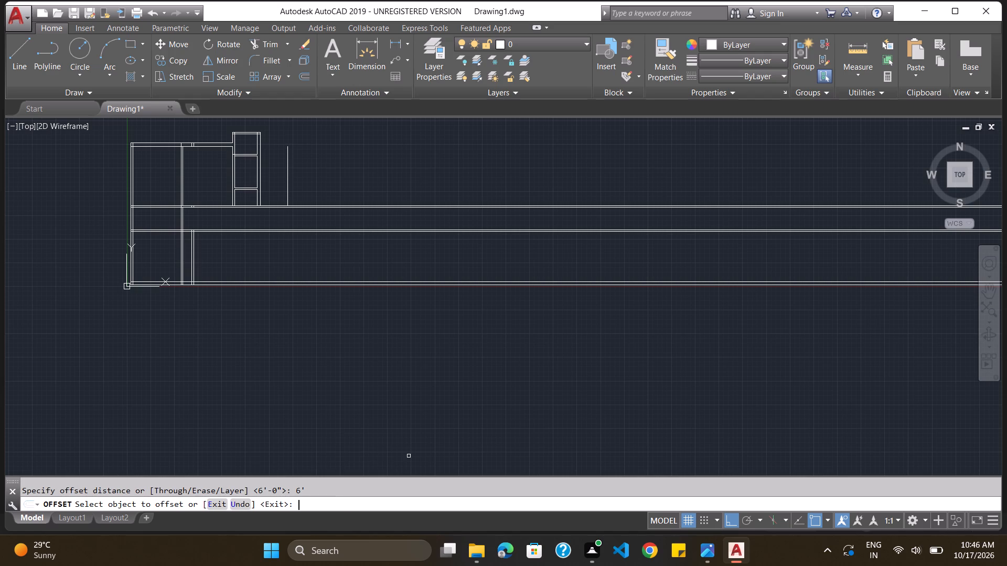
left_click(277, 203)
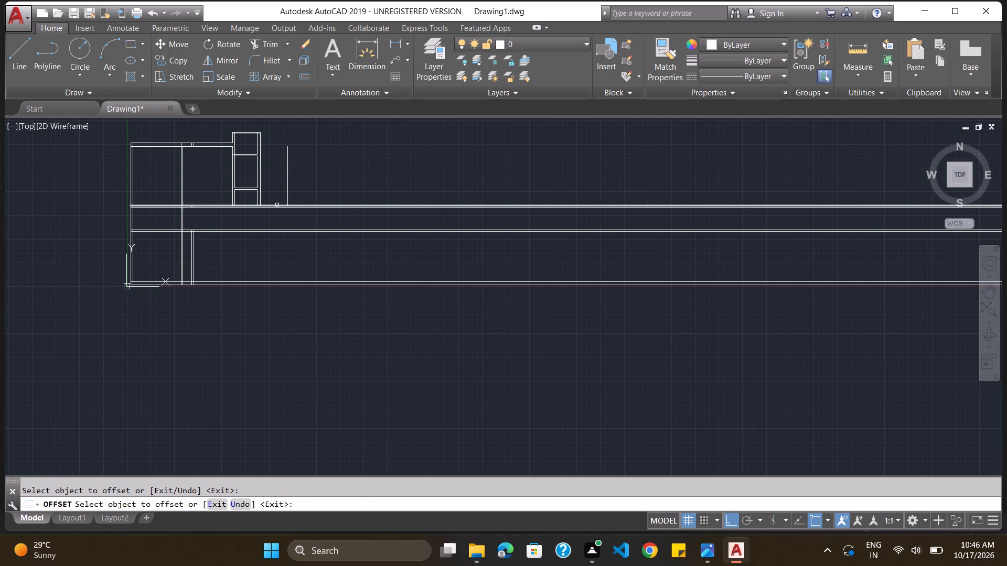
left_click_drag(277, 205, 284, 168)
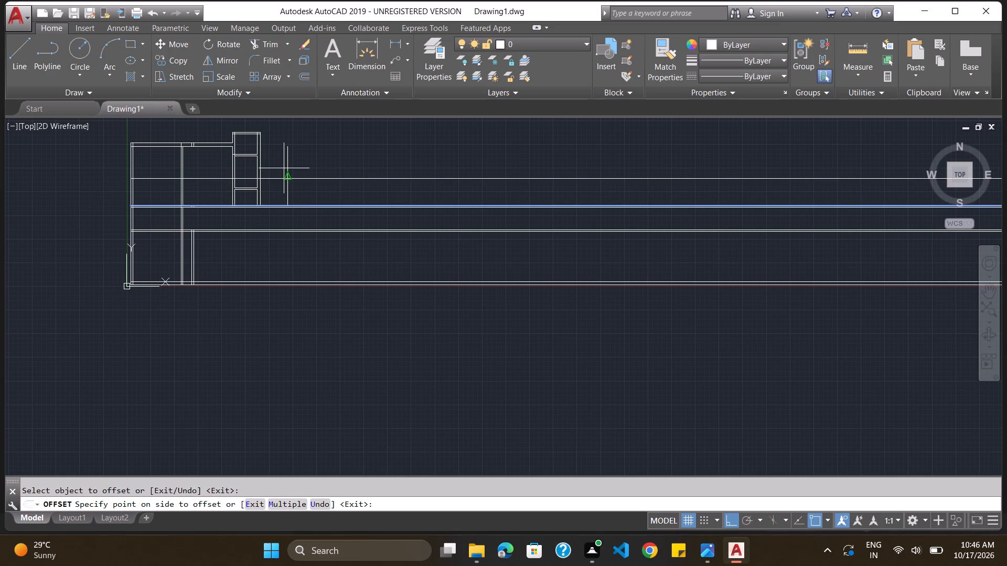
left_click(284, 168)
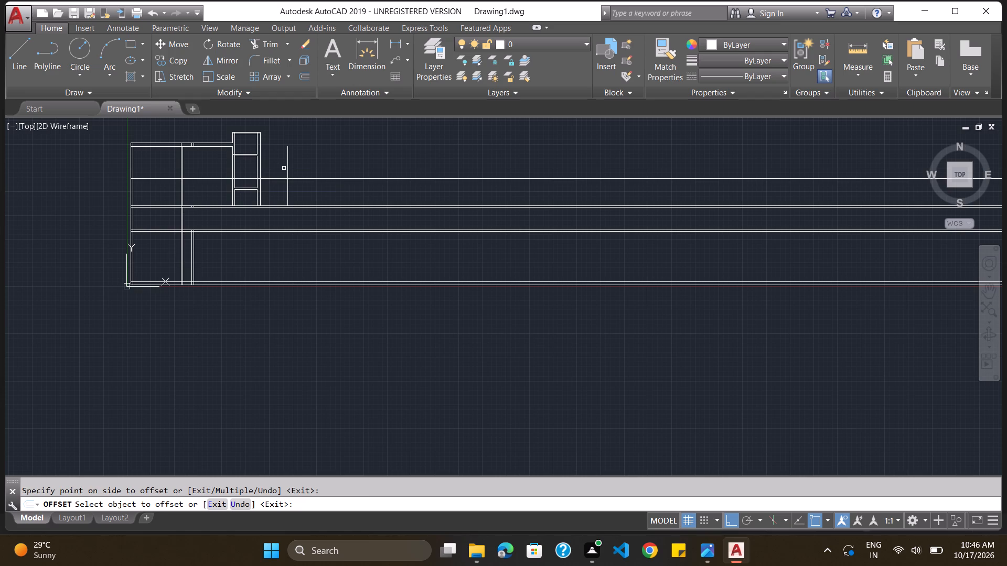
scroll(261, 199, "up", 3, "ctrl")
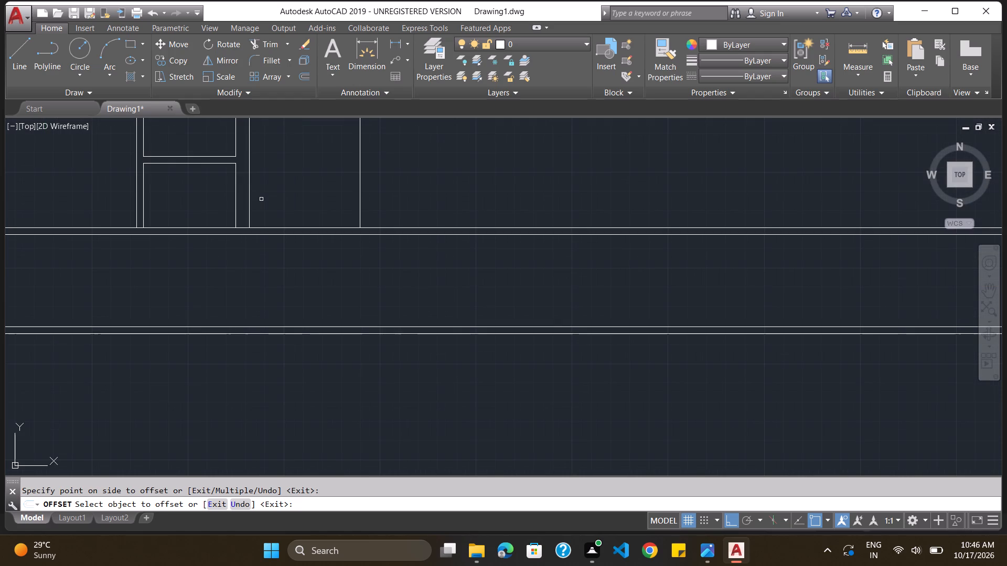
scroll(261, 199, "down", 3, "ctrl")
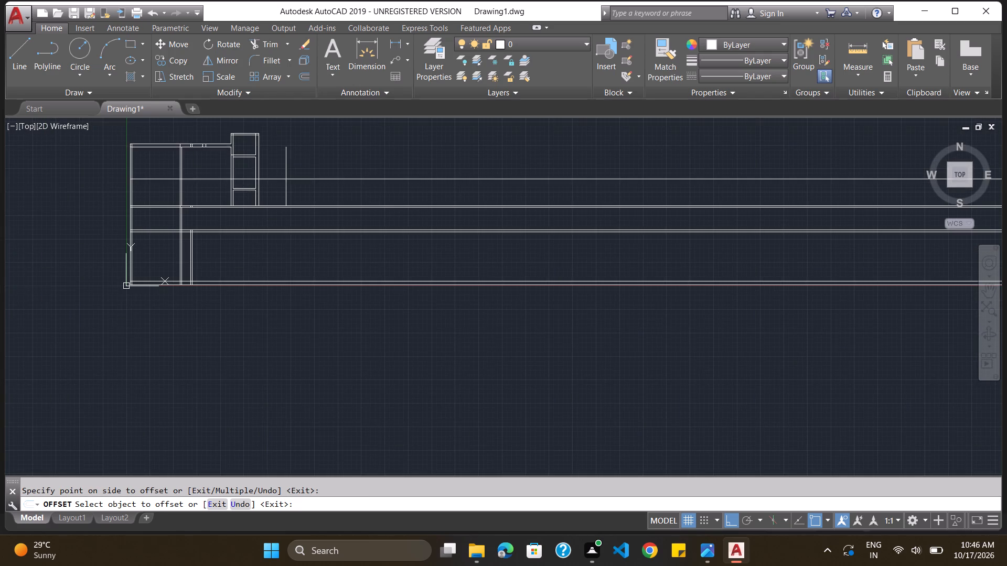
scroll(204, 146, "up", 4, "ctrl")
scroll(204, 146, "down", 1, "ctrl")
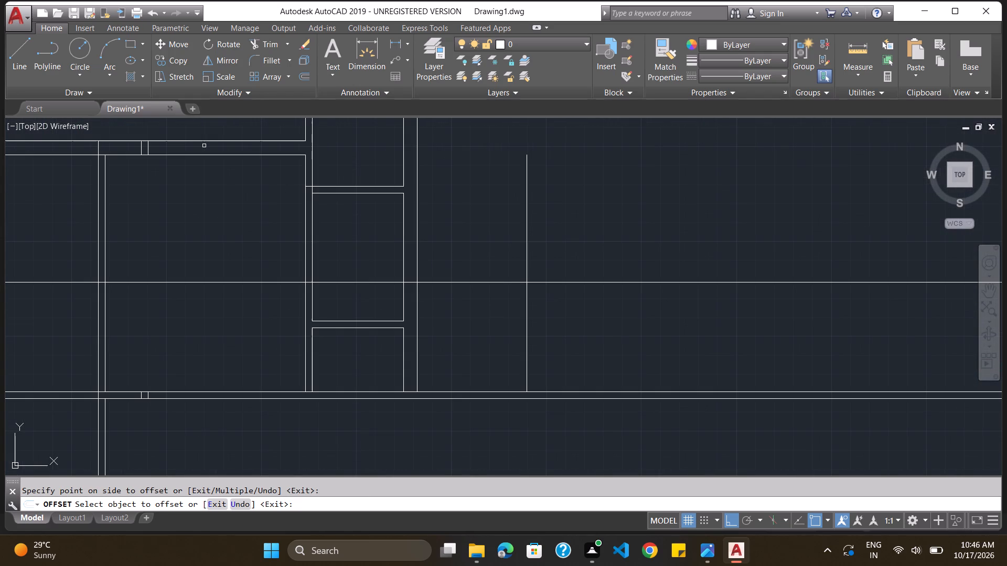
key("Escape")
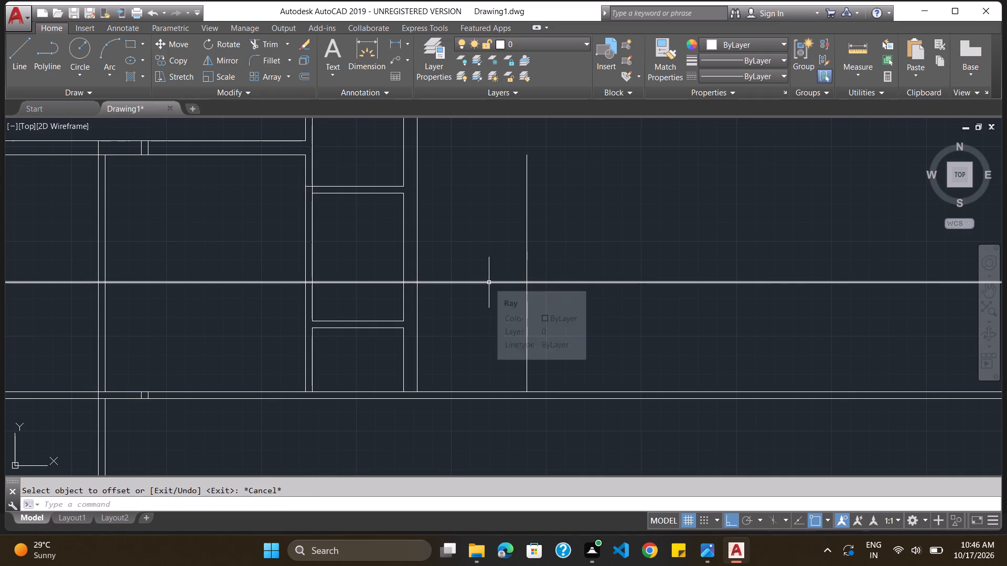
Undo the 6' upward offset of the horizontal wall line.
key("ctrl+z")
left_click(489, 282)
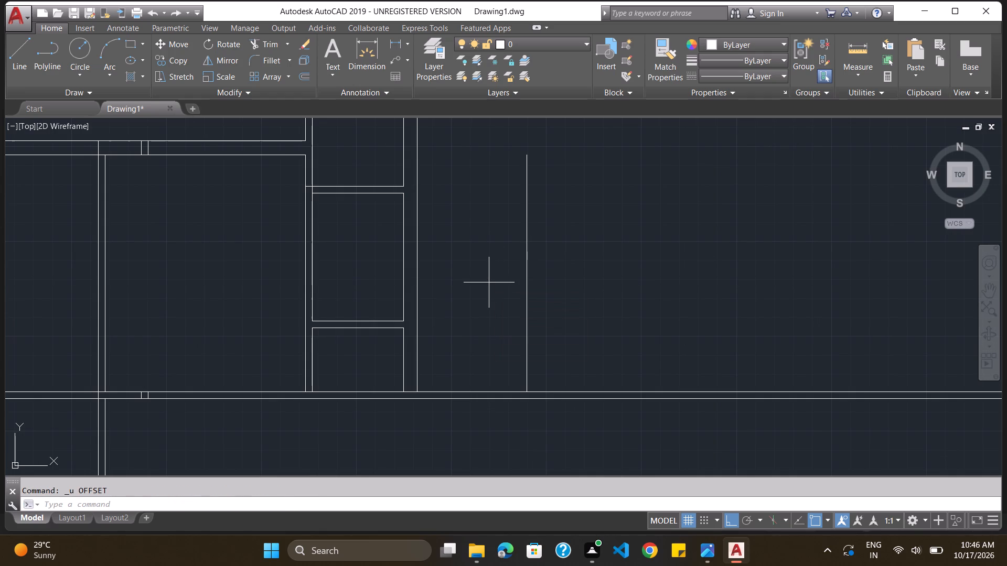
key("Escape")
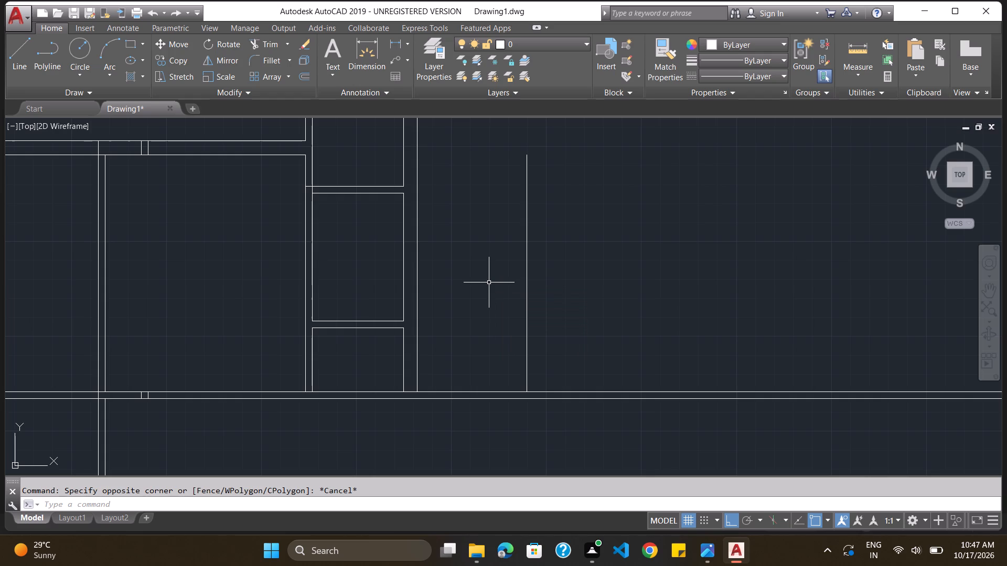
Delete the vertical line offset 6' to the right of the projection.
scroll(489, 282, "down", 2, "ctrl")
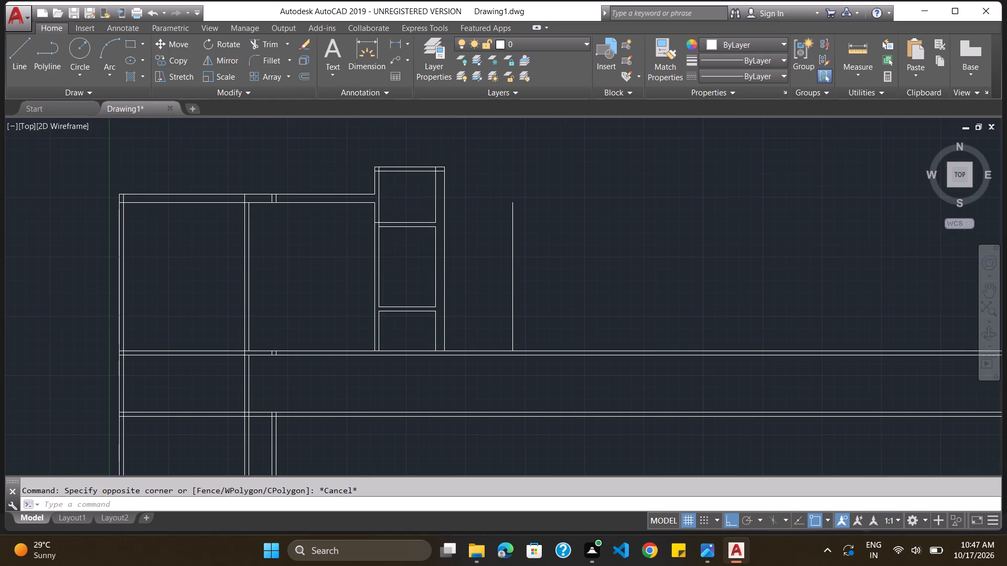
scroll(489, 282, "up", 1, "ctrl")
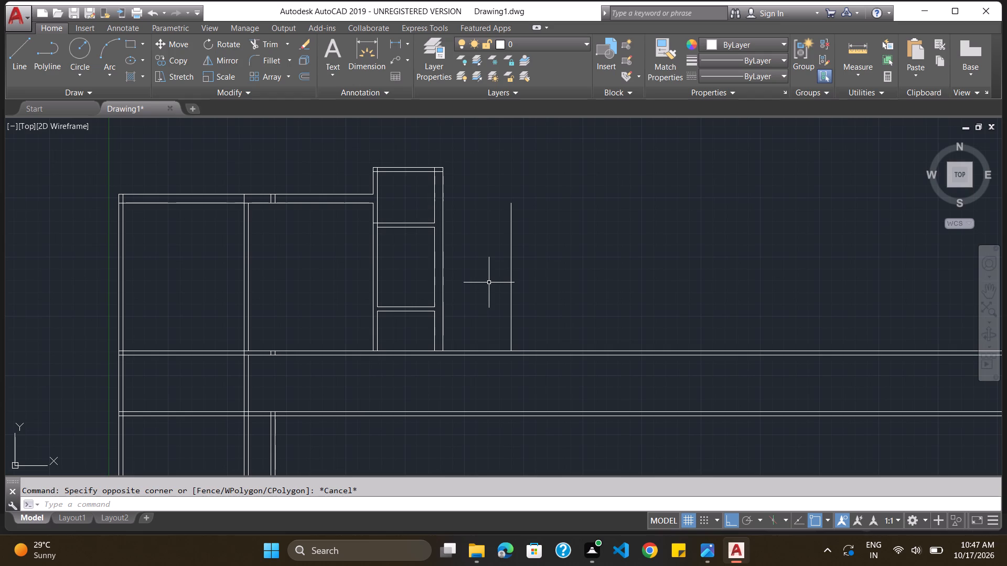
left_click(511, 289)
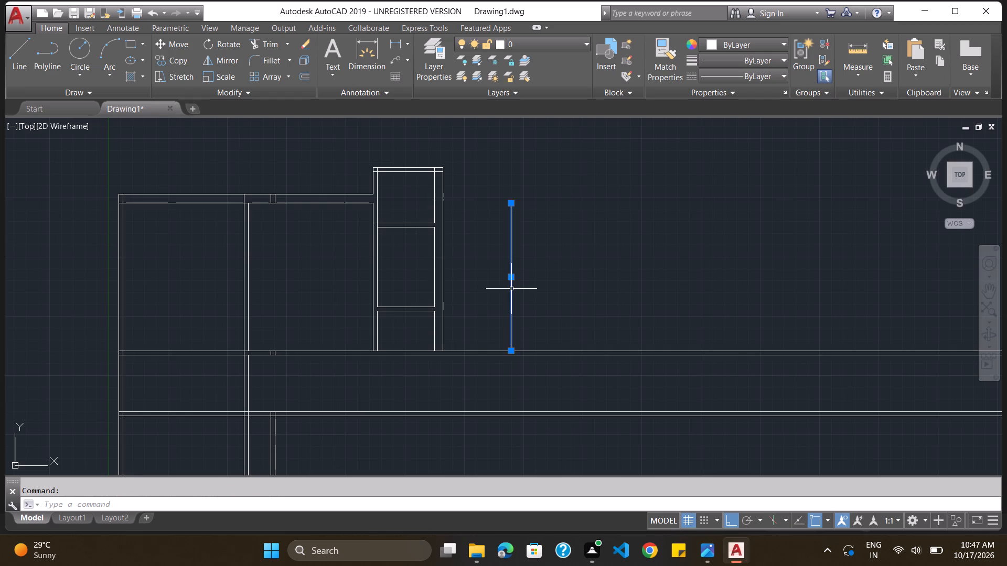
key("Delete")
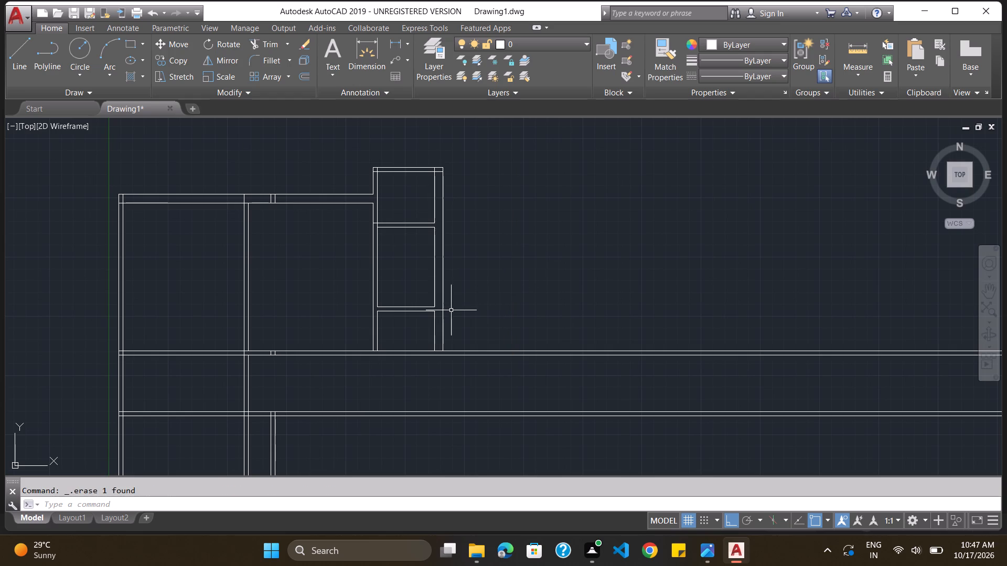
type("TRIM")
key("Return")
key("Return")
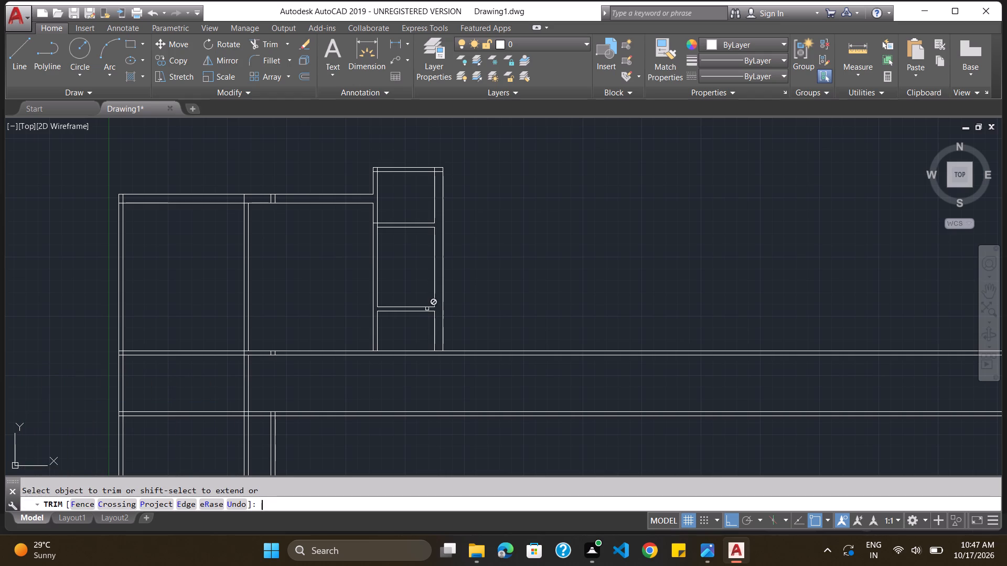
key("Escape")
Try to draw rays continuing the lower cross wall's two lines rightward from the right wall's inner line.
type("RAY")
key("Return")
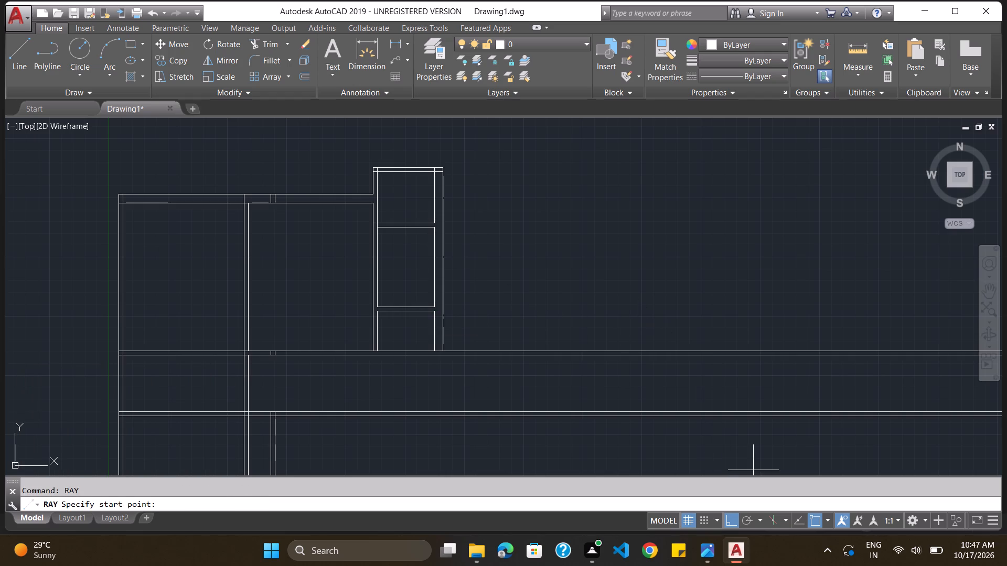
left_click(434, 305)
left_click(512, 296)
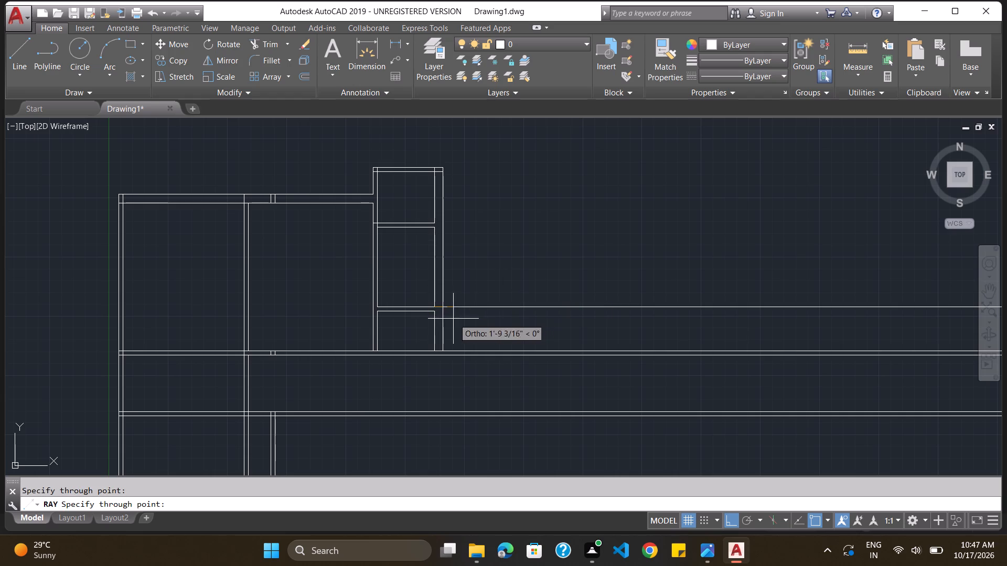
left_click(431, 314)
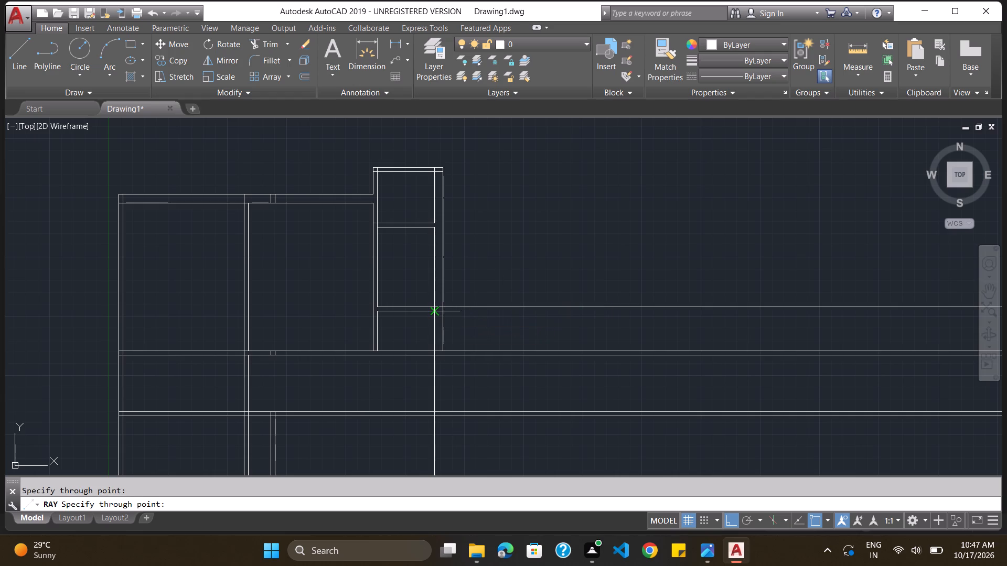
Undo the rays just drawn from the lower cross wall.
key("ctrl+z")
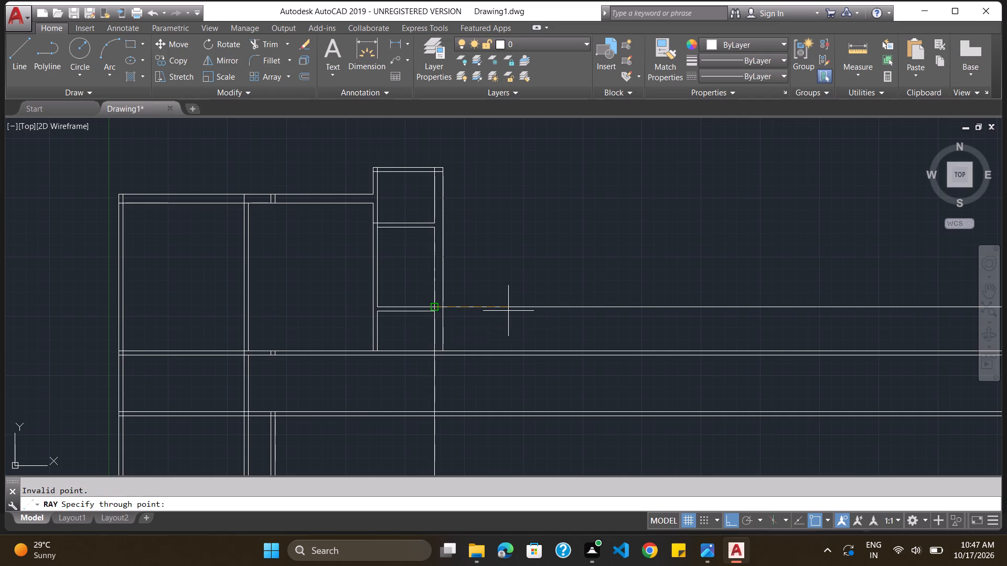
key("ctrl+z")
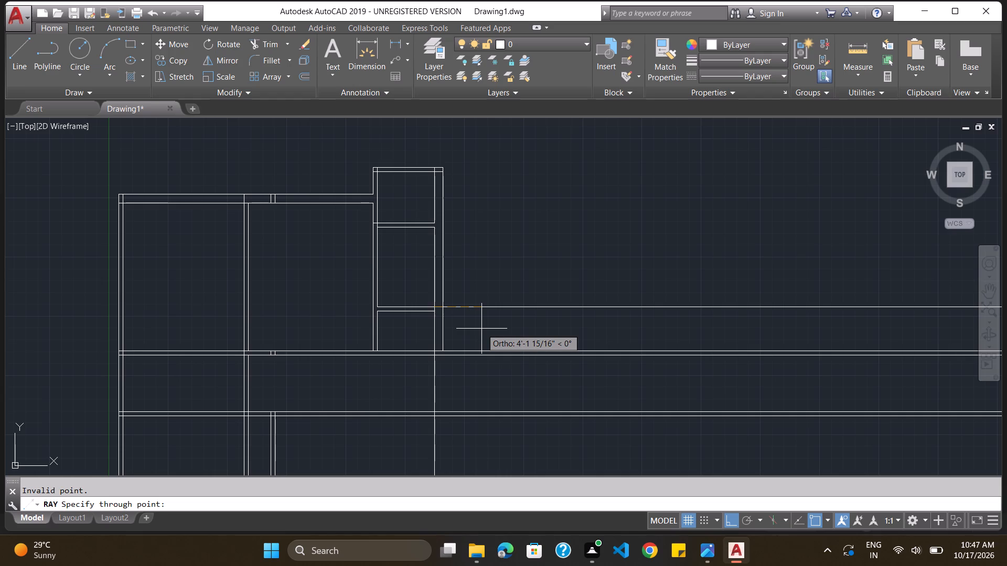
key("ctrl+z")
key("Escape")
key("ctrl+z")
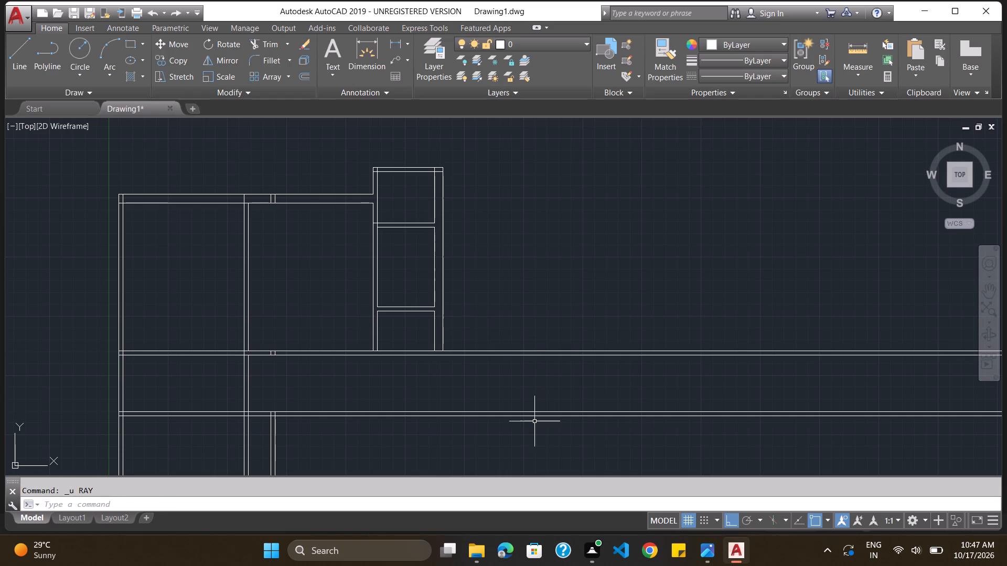
Draw a horizontal ray rightward from where the lower cross wall's top line meets the right wall's inner line.
type("RAY")
key("Return")
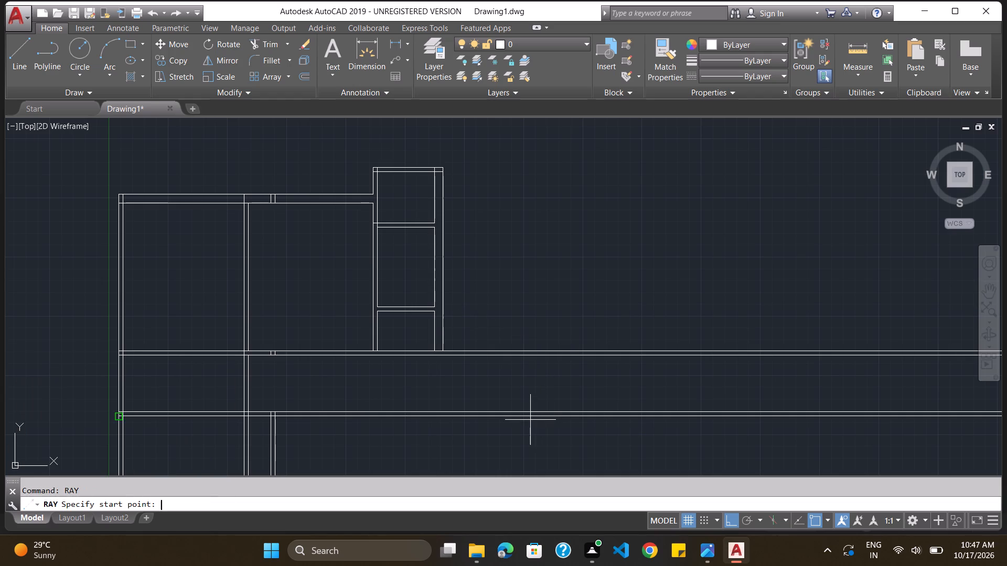
left_click(439, 308)
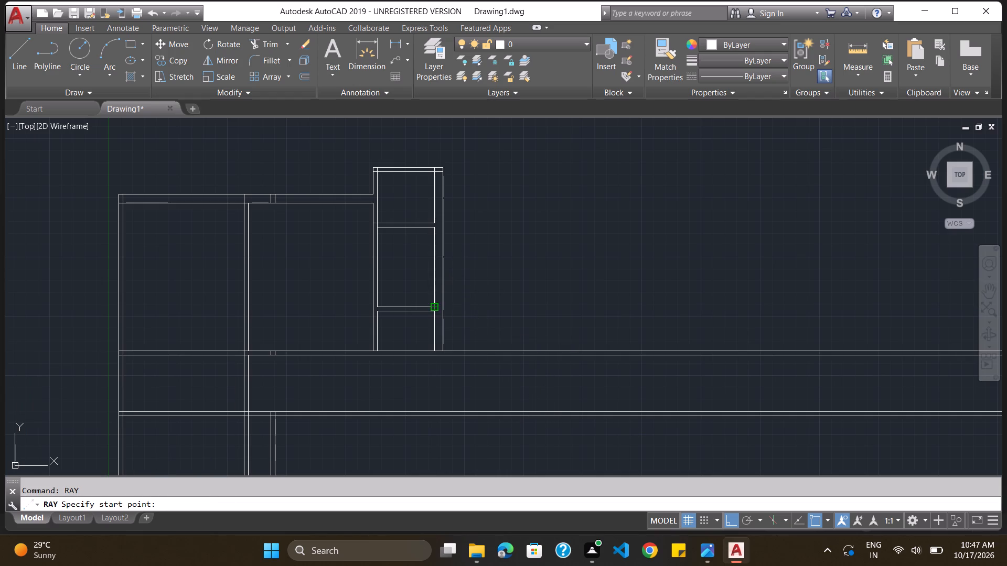
left_click(439, 308)
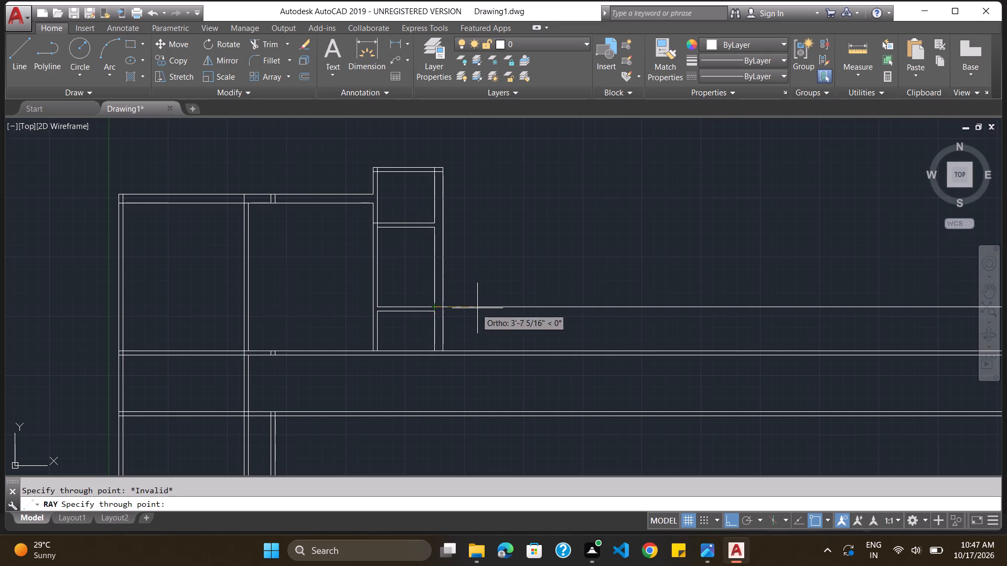
left_click(479, 307)
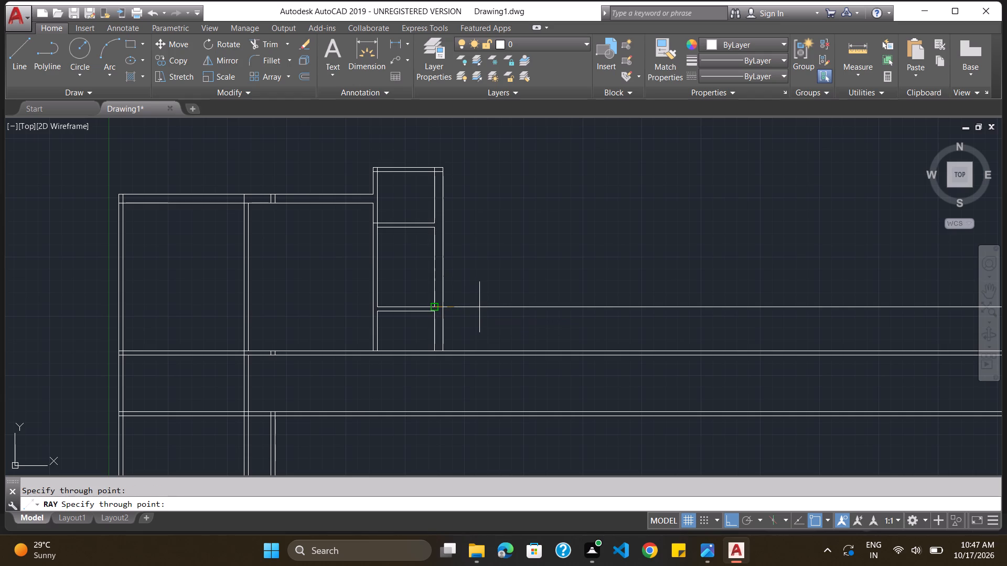
key("Escape")
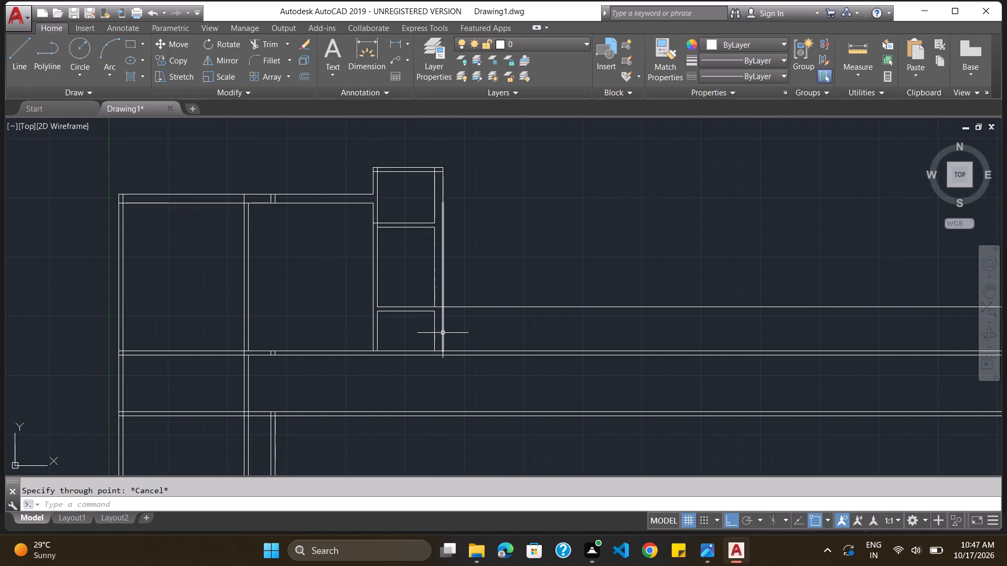
Trim the right wall's outer line below the lower cross wall, cleaning up where it meets that wall's lines.
type("TRIM")
key("Return")
key("Return")
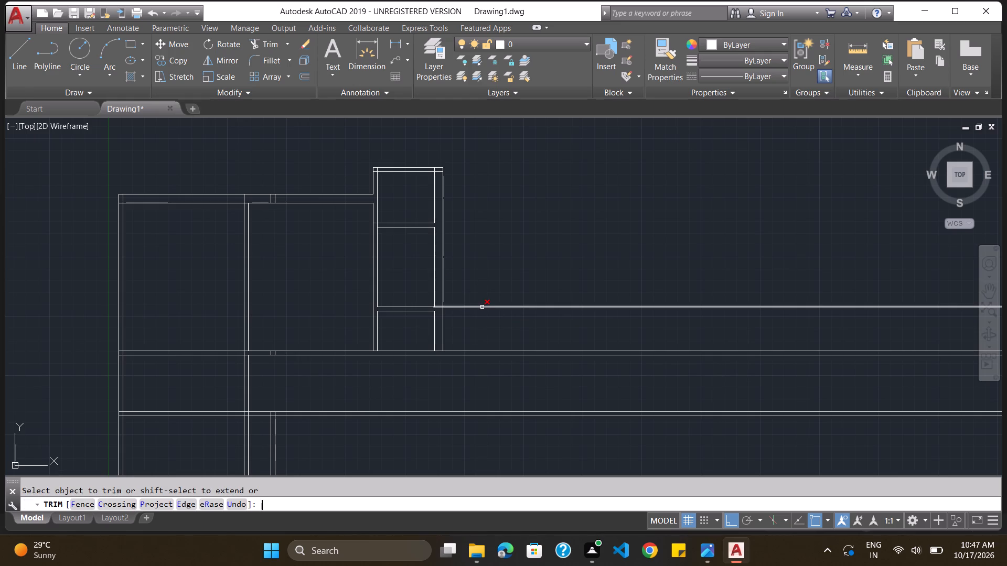
left_click(443, 333)
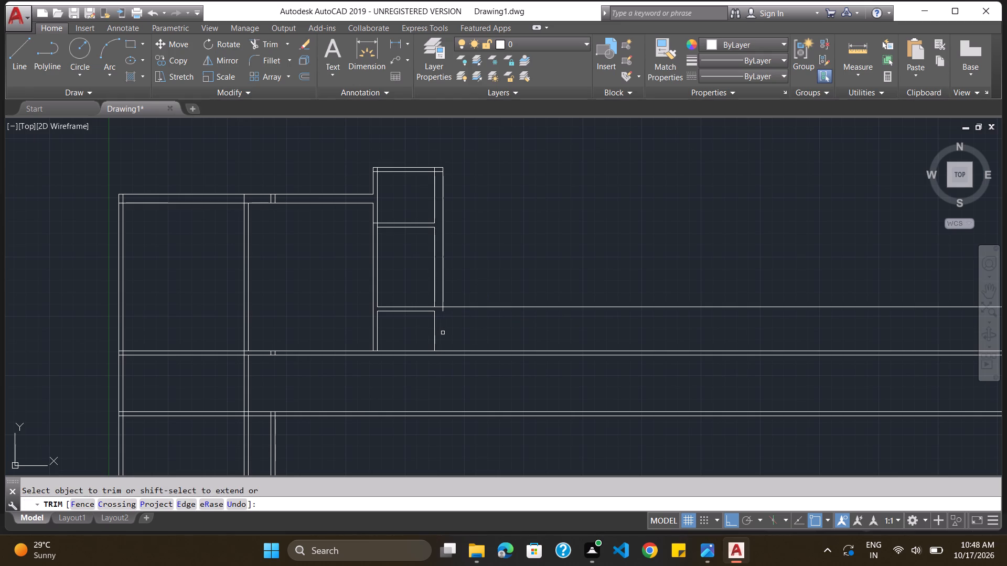
left_click(442, 312)
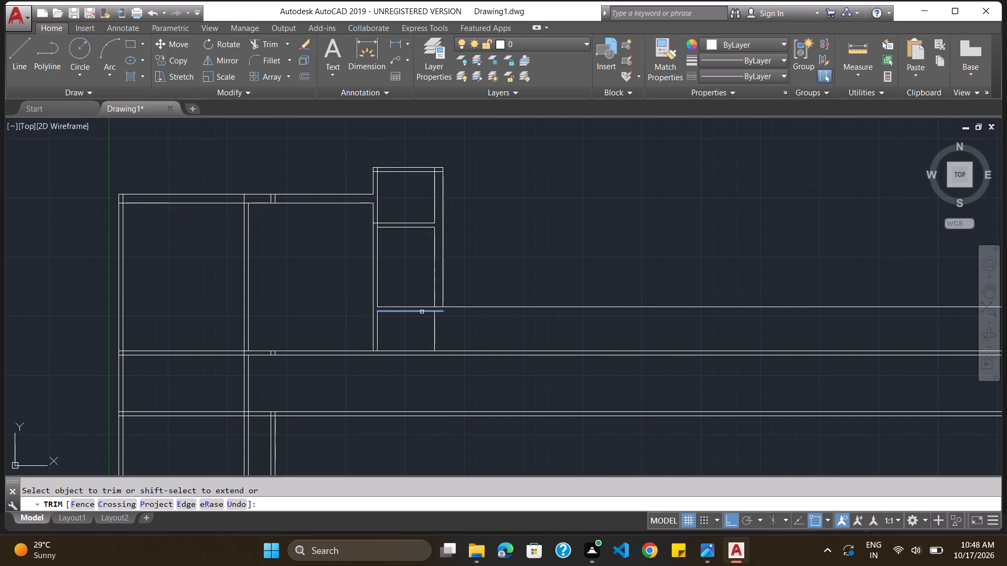
left_click(422, 312, "shift")
left_click(444, 303, "shift")
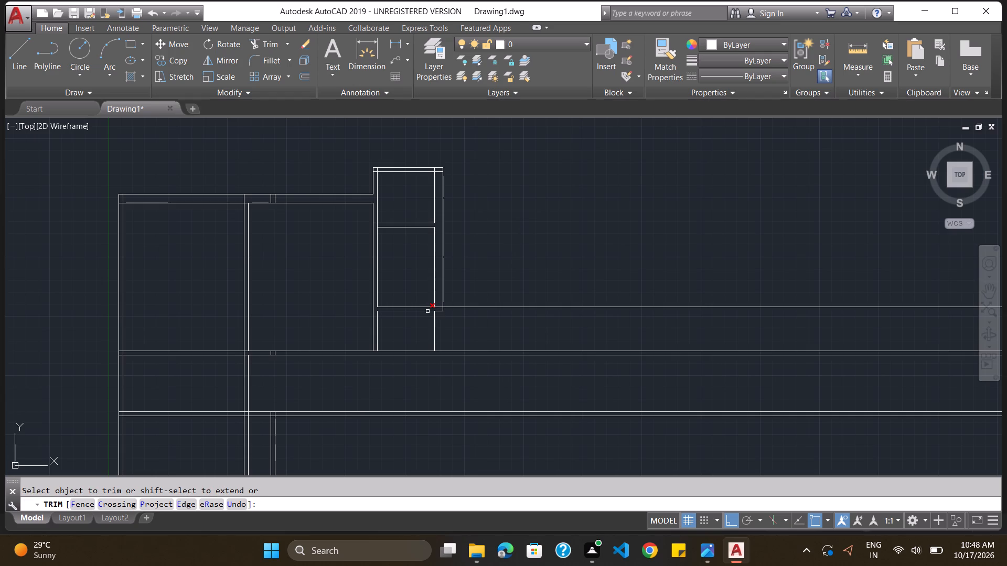
left_click(427, 311, "shift")
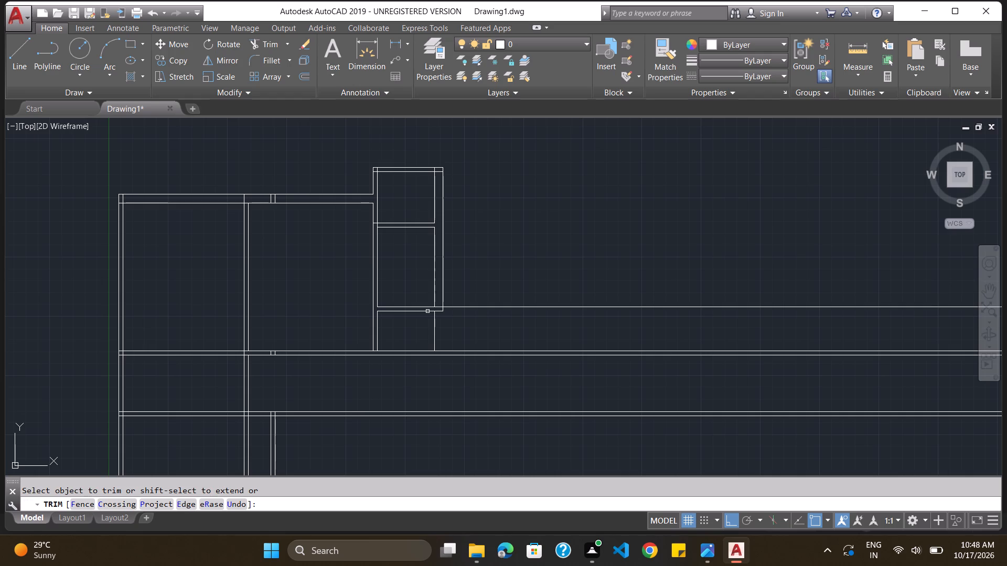
left_click(430, 311, "shift")
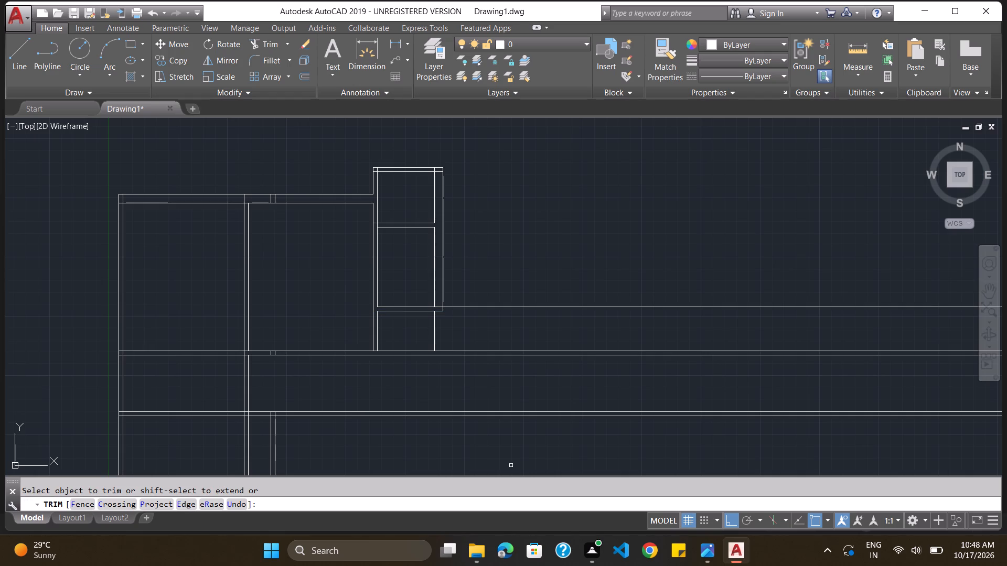
Draw a horizontal ray rightward from where the lower cross wall's bottom line meets the right wall's outer line.
left_click(325, 511)
type("ray")
key("Return")
key("Escape")
key("t")
key("BackSpace")
type("ray")
key("Return")
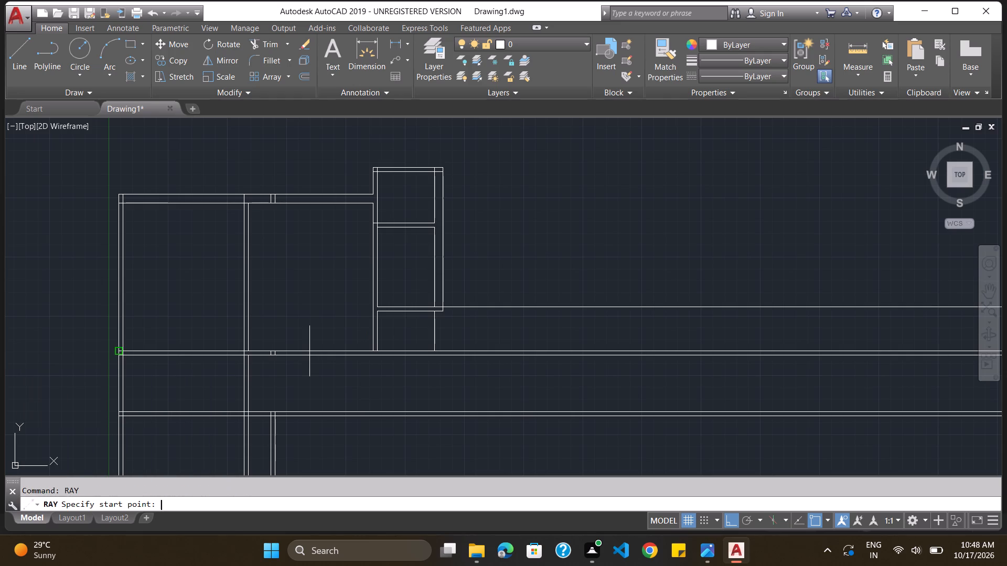
left_click(444, 311)
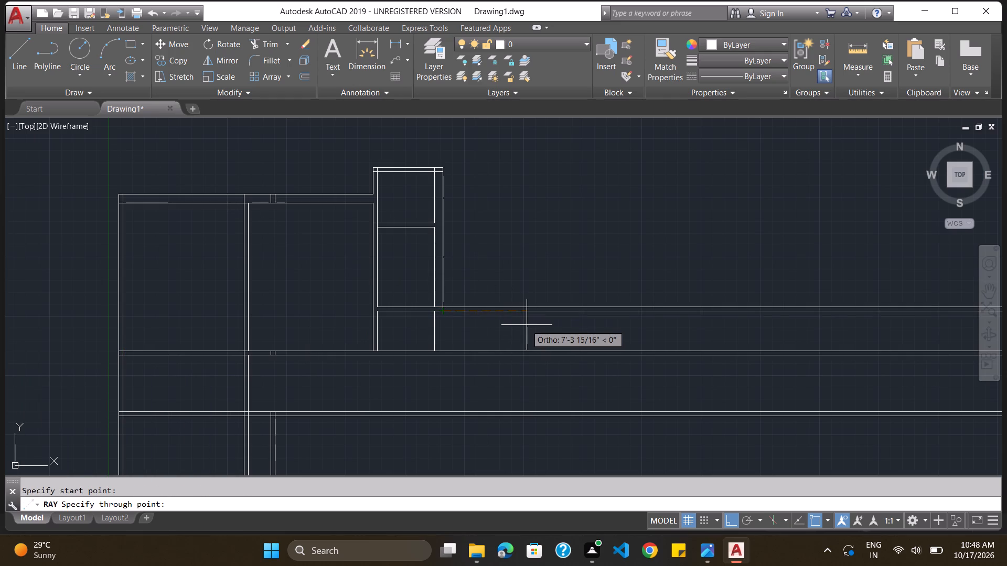
left_click(527, 325)
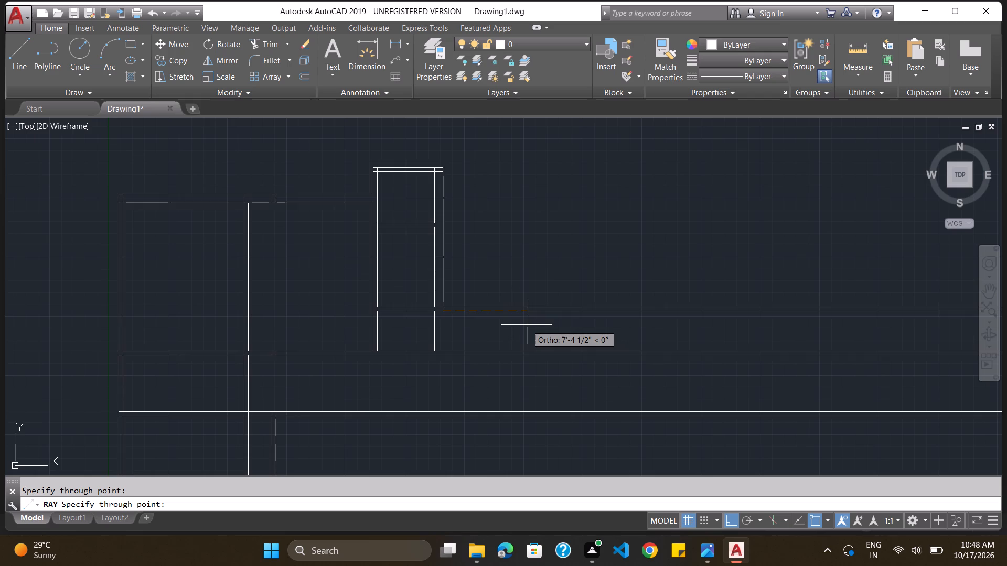
key("Escape")
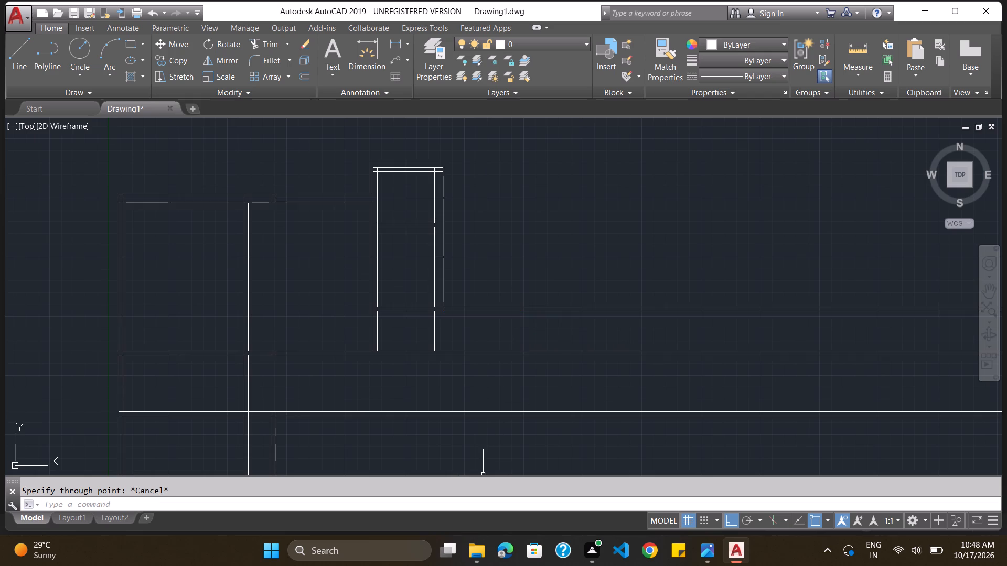
Offset the upper of the two rays extending from the lower cross wall 6' upward.
left_click(460, 502)
key("o")
key("Return")
type("6'")
key("Return")
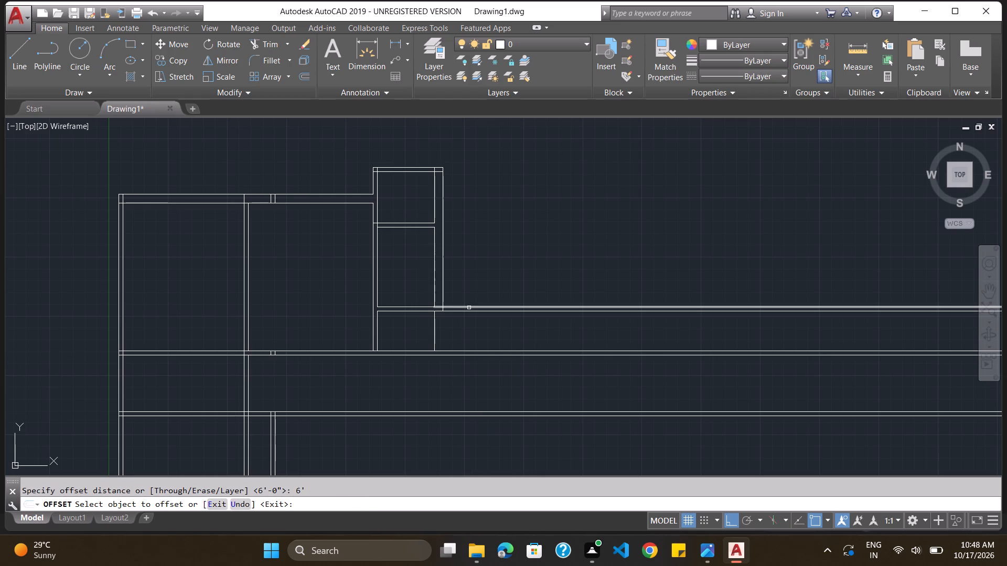
left_click(469, 308)
left_click(481, 270)
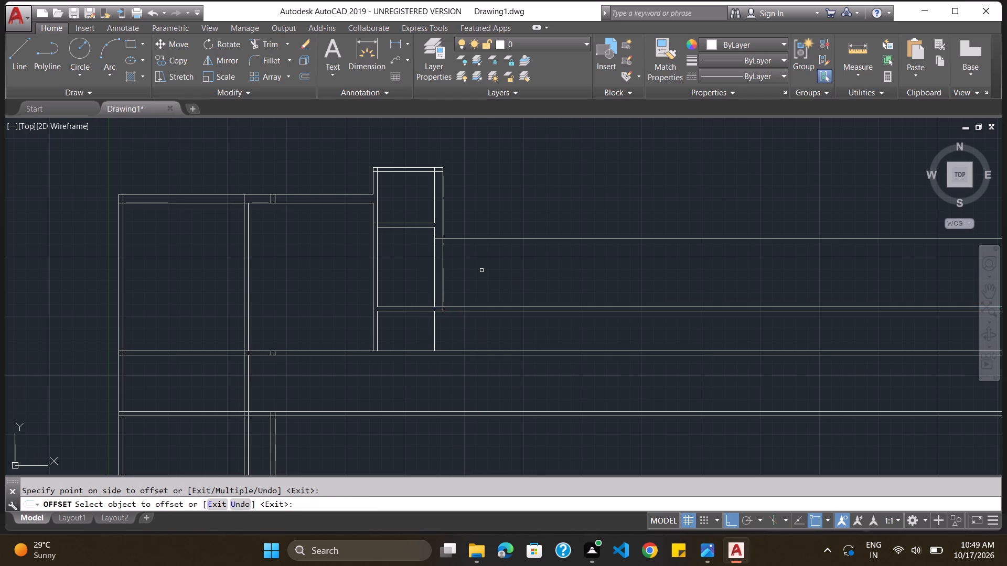
key("Escape")
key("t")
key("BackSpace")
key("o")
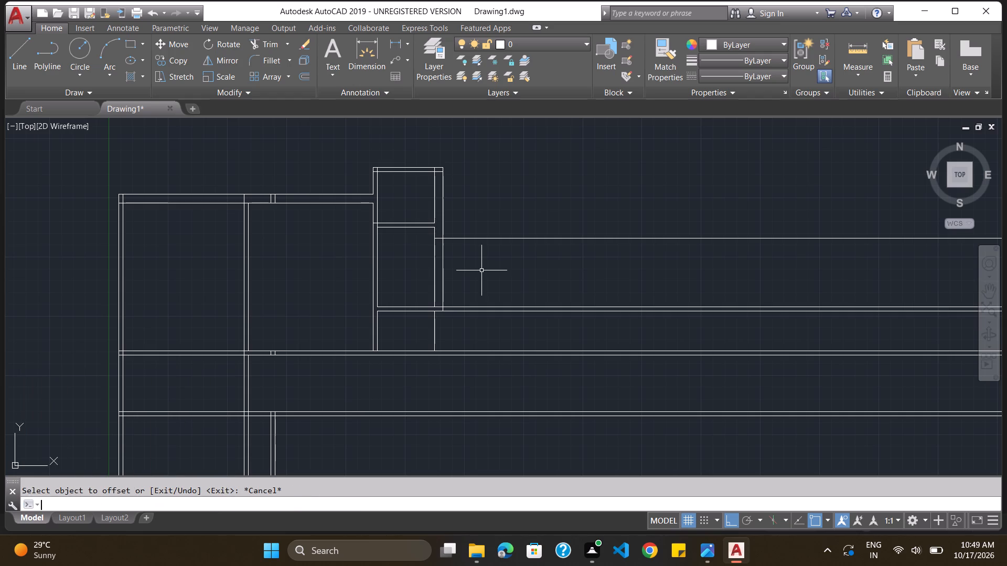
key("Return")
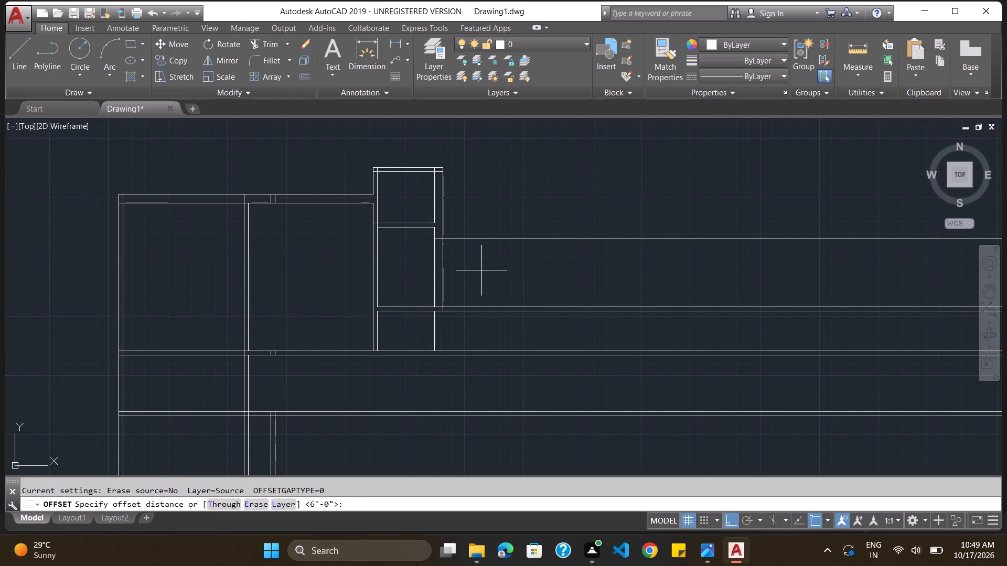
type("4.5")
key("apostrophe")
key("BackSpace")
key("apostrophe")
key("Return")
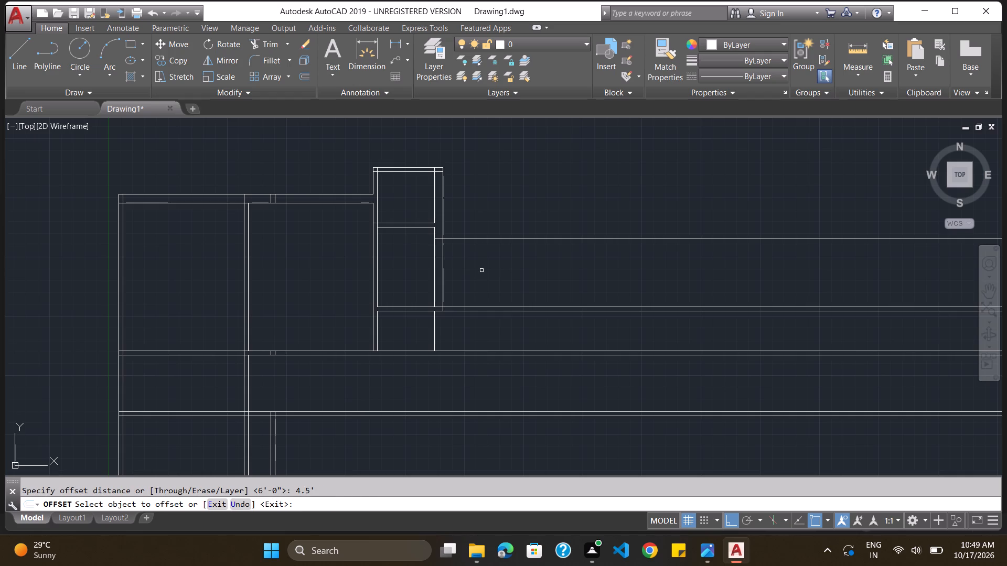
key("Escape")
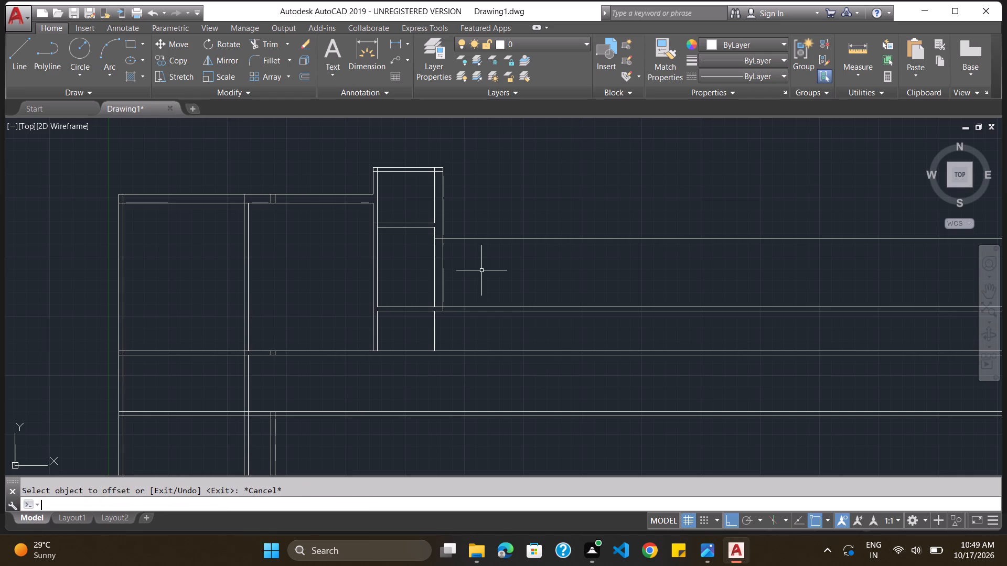
Offset the ray lying 6' above the lower cross wall 4.5" downward to form a wall thickness.
key("o")
key("Return")
type("4.5")
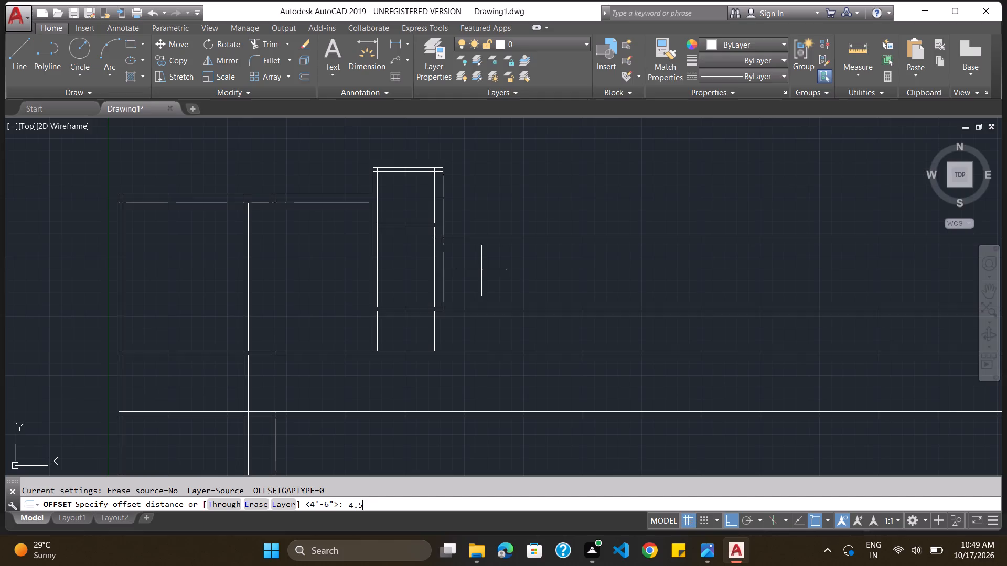
key("shift+quotedbl")
key("Return")
left_click(478, 240)
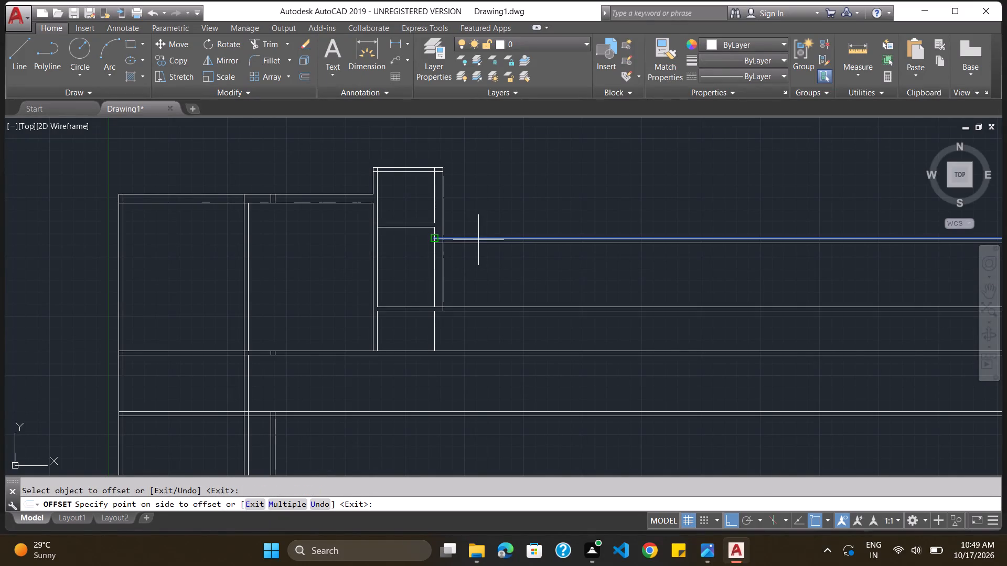
left_click(478, 248)
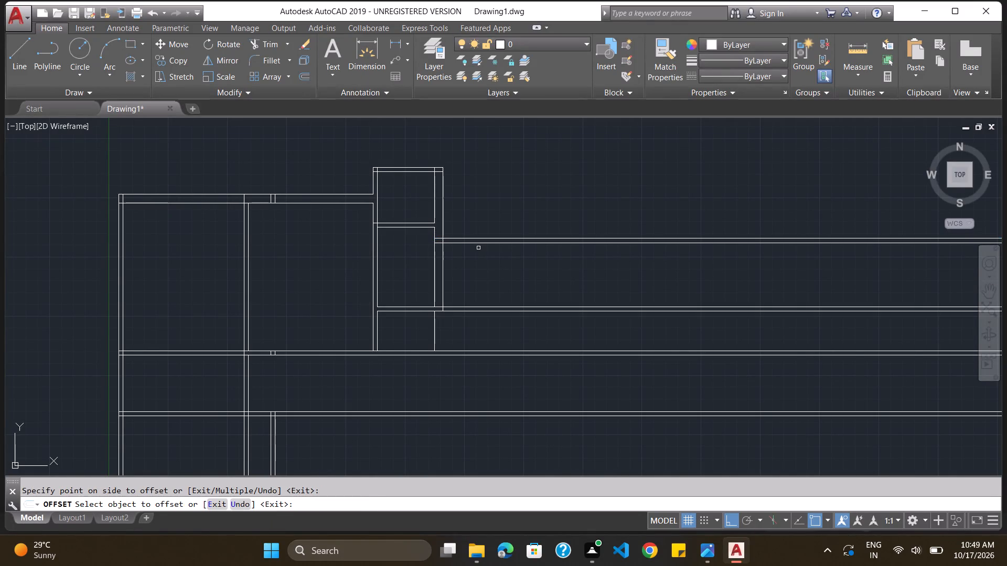
key("Escape")
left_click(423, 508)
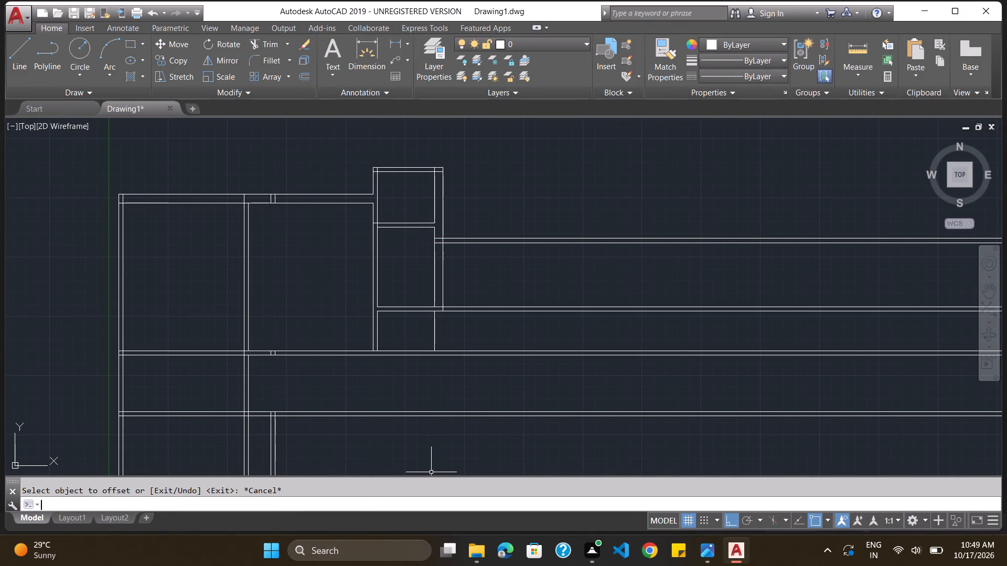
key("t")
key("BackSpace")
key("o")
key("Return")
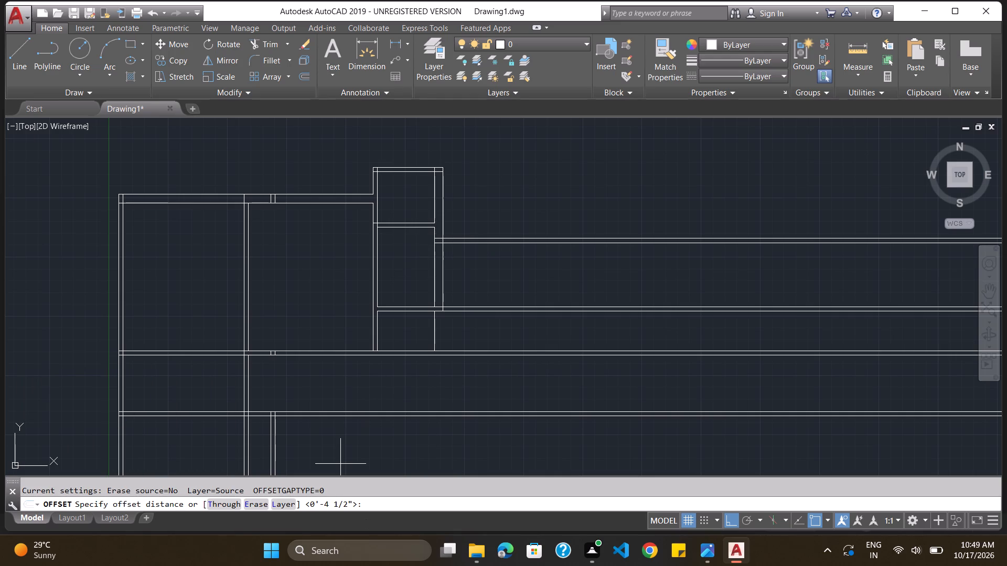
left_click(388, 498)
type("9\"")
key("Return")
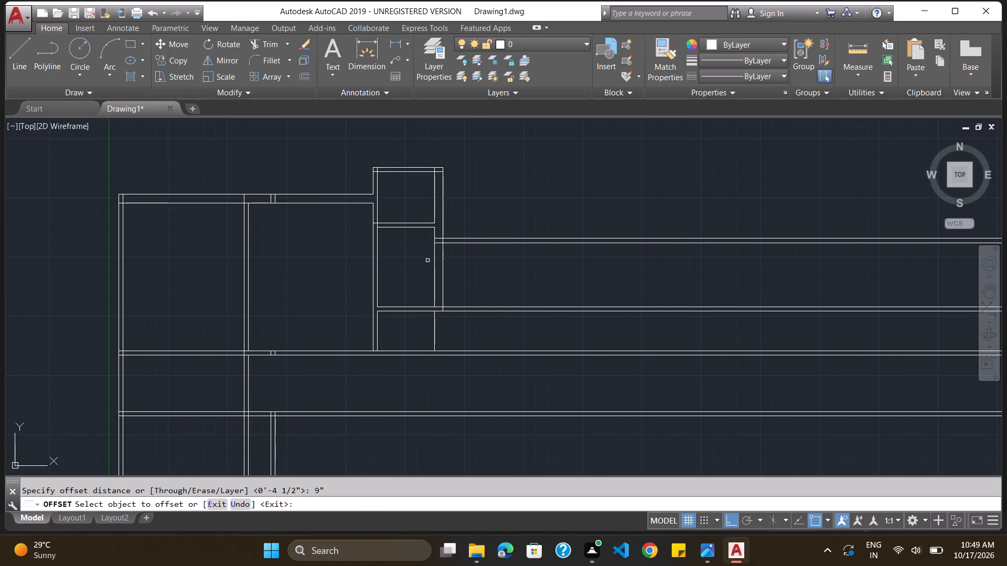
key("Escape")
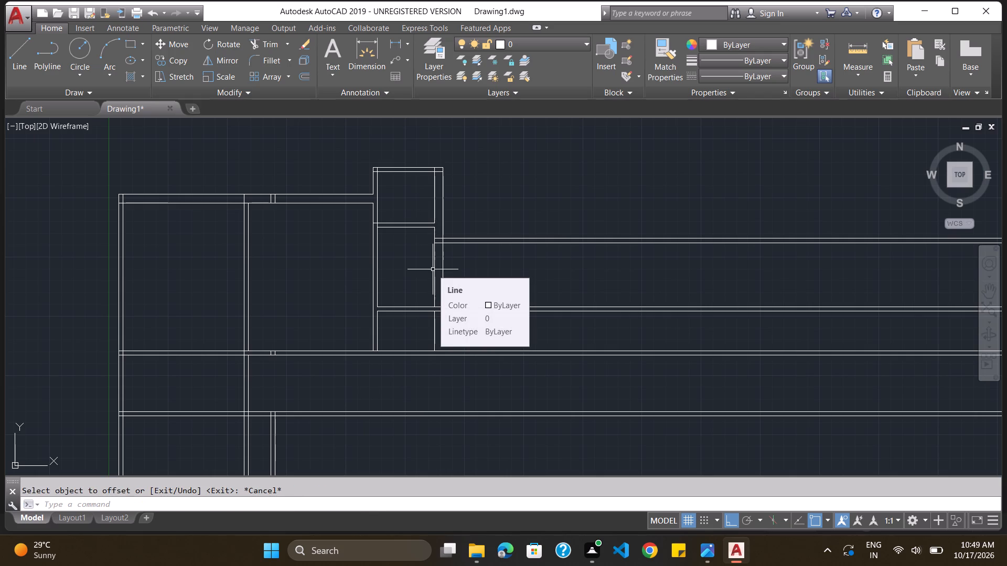
Offset the right wall's outer line, between the two ray pairs, 6' to the right.
key("Return")
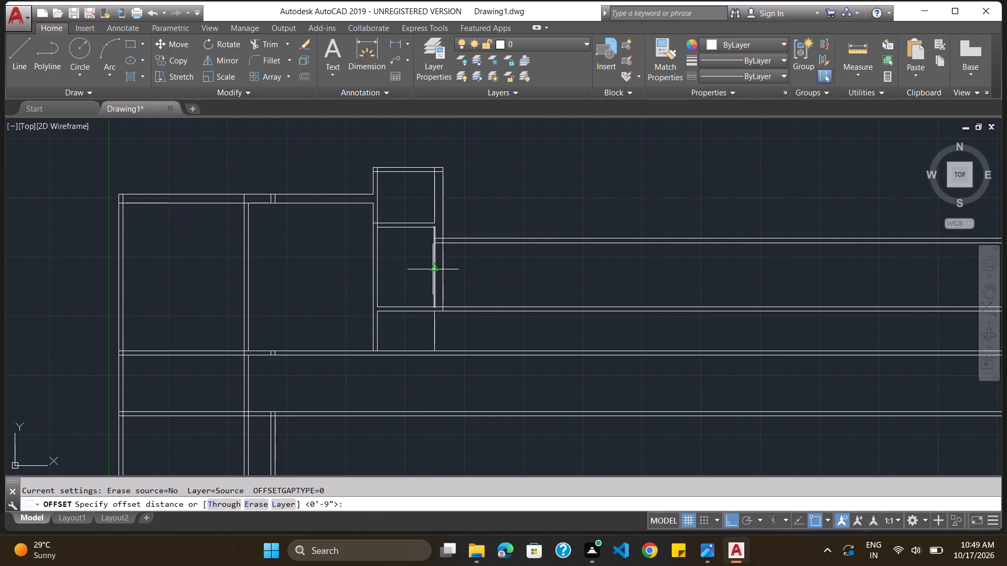
key("6")
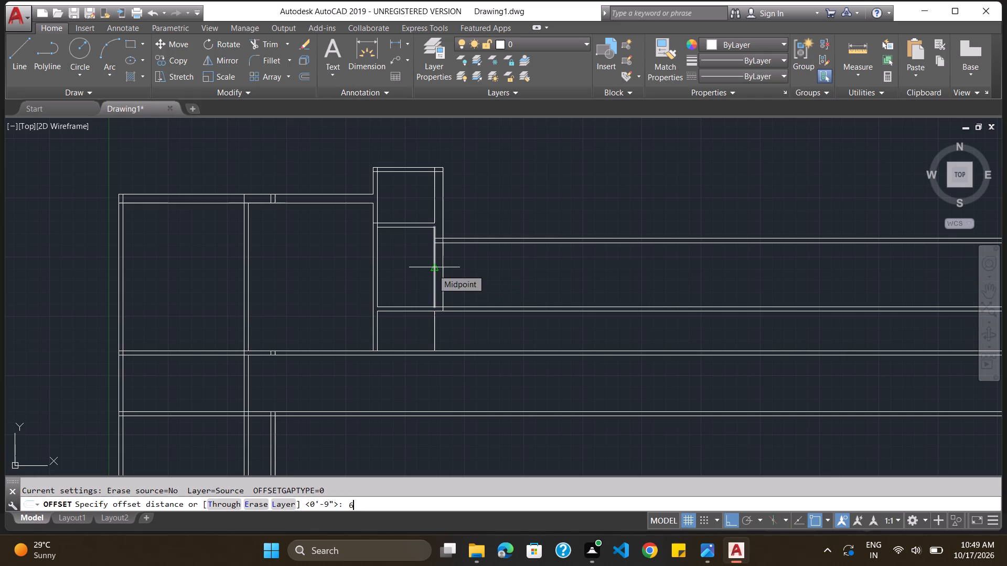
key("apostrophe")
key("Return")
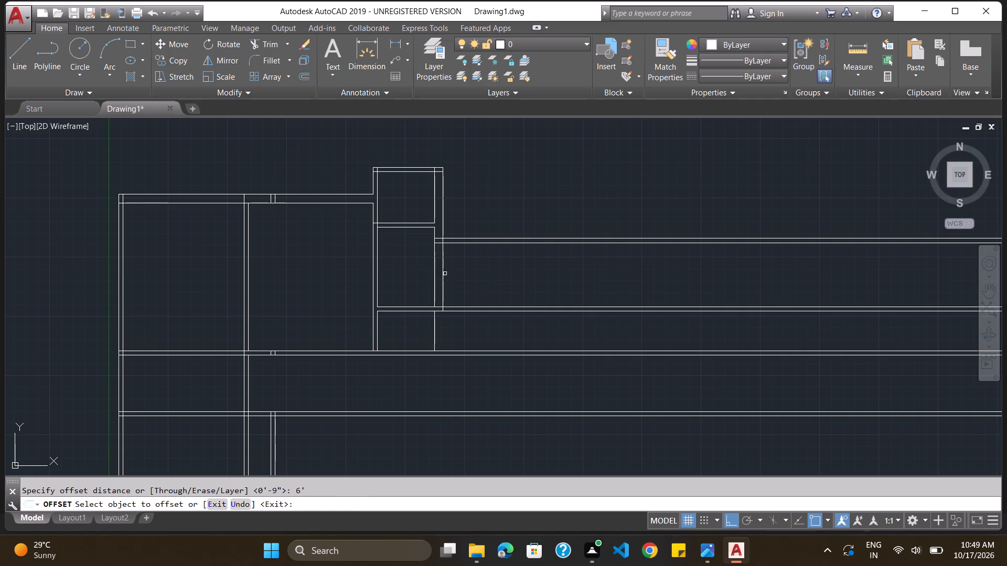
left_click_drag(444, 275, 509, 277)
left_click(509, 277)
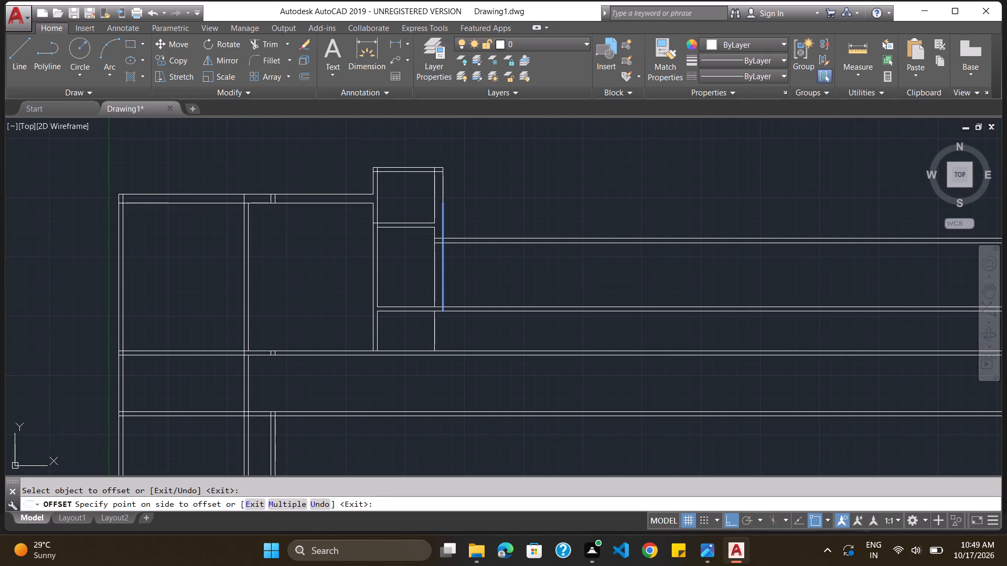
left_click(458, 506)
key("Escape")
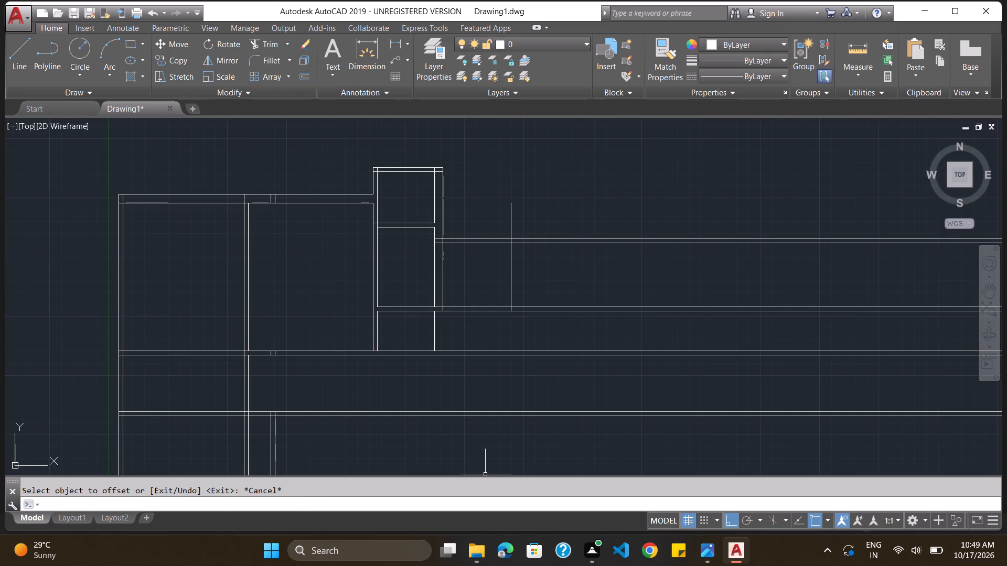
Offset the new vertical line 4.5" to the right to form the wall thickness.
key("o")
key("Return")
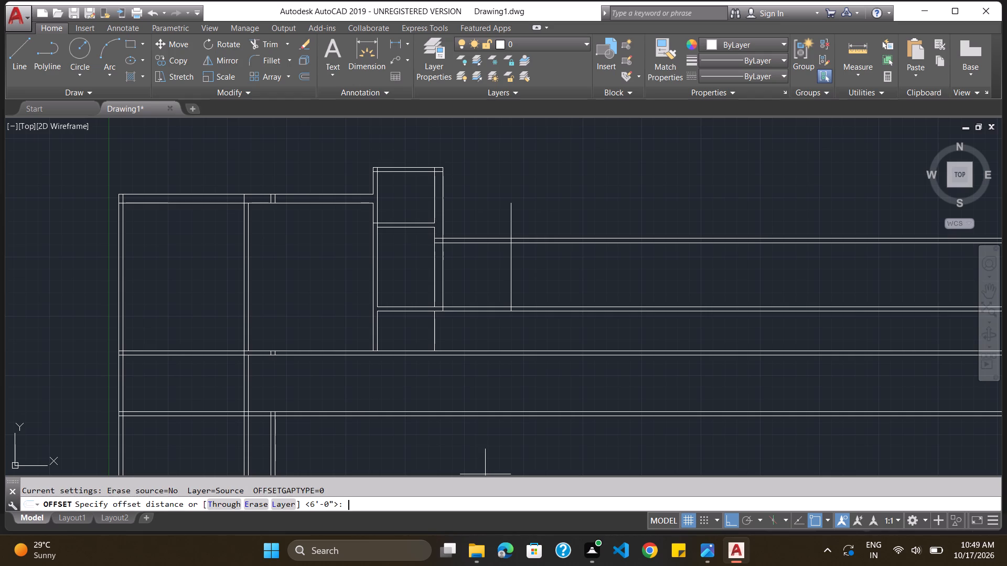
type("4.5")
key("shift+quotedbl")
key("Return")
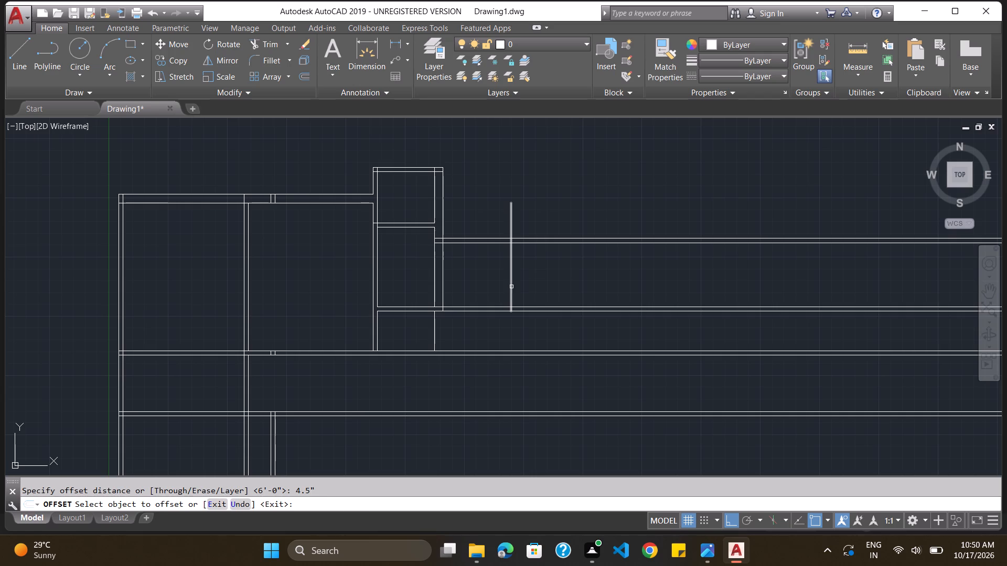
left_click_drag(511, 287, 534, 284)
left_click(534, 284)
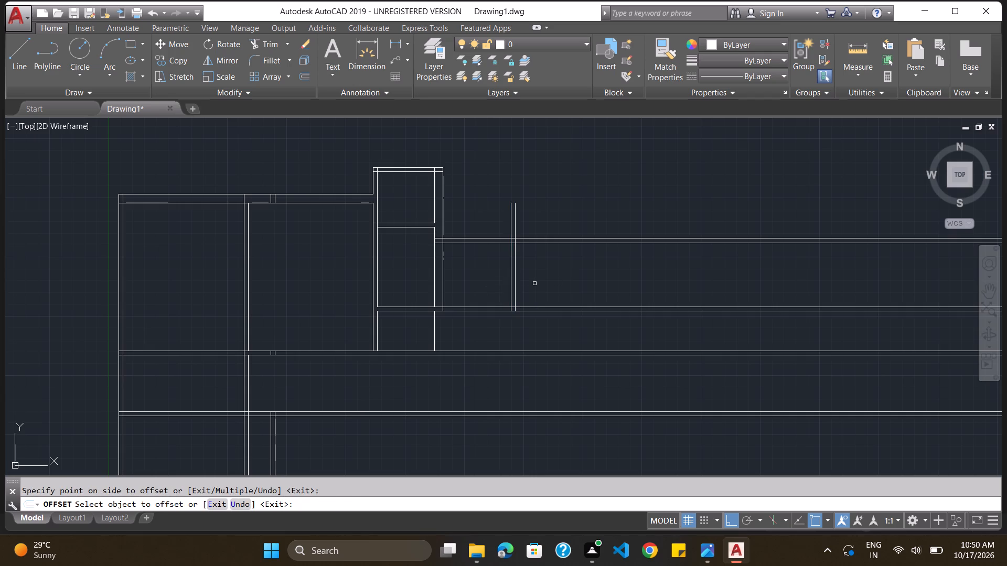
key("Escape")
Trim the new vertical wall's lines above the upper ray pair and within that pair's wall thickness.
type("trim")
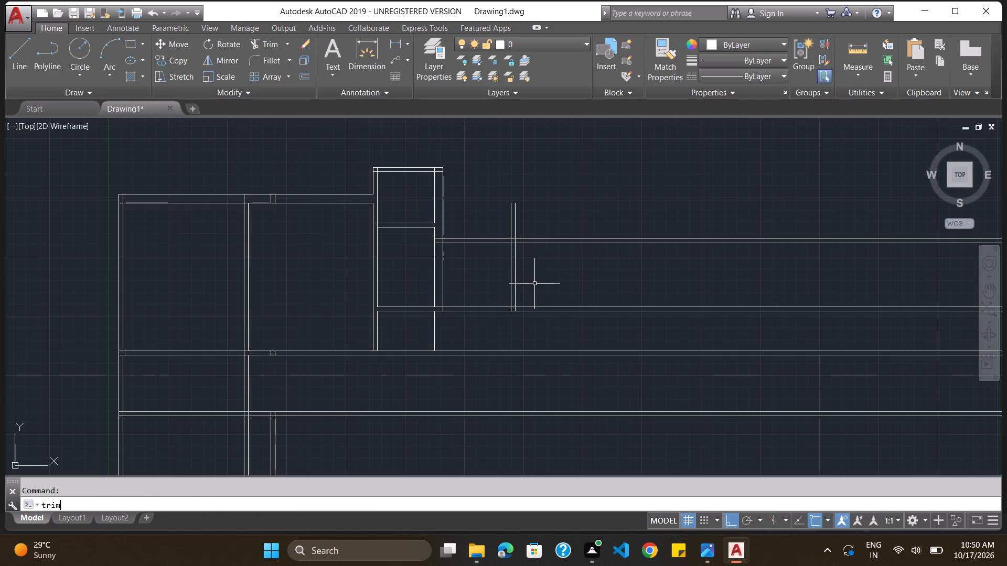
key("Return")
key("Return")
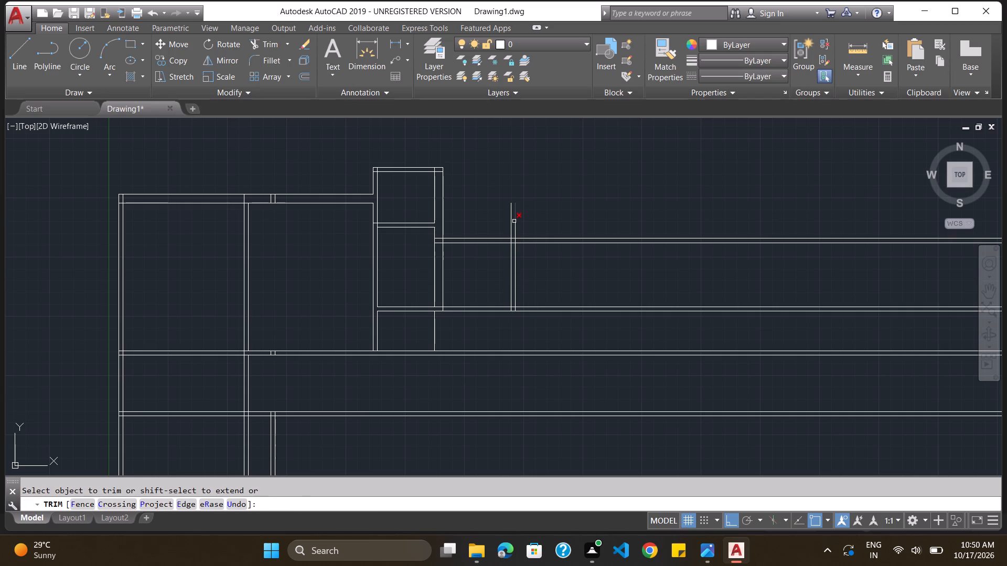
left_click(514, 221)
left_click(510, 222)
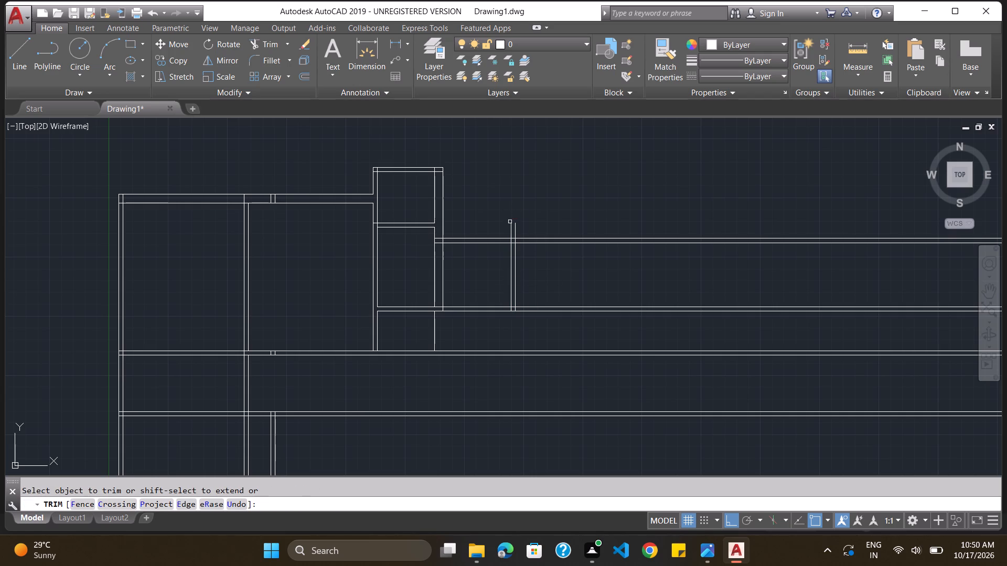
left_click(511, 226)
left_click(515, 226)
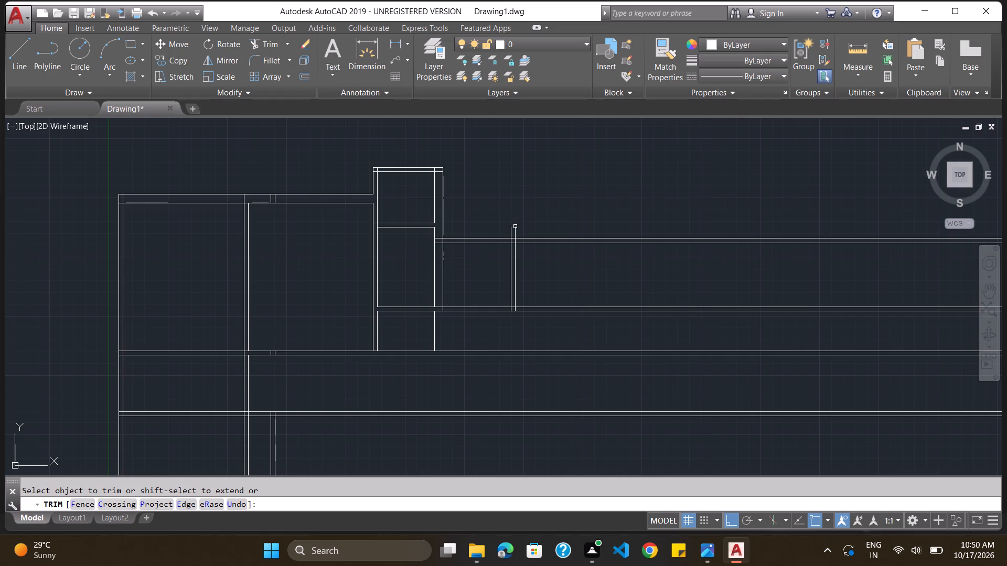
left_click(510, 232)
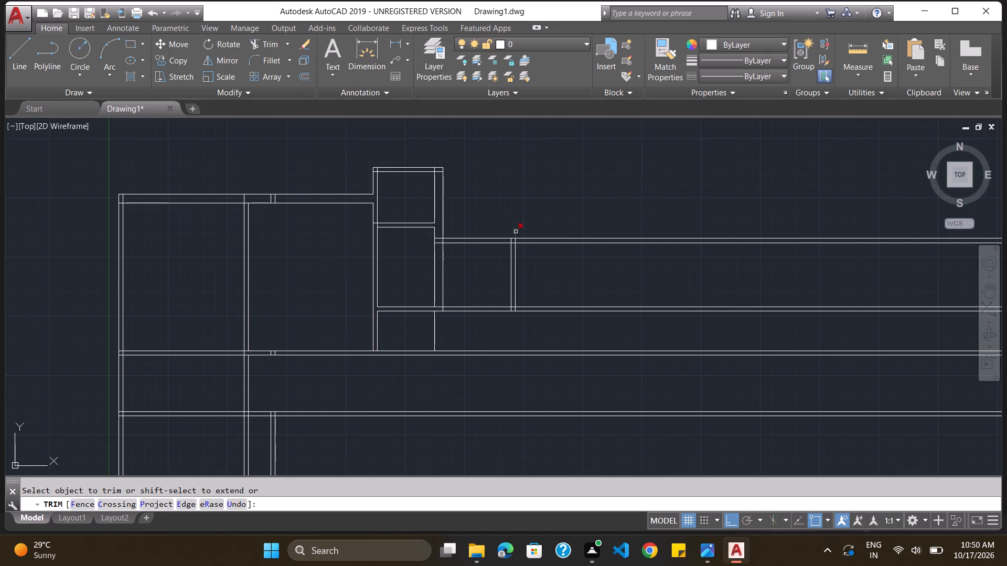
left_click(516, 232)
scroll(510, 260, "up", 3, "ctrl")
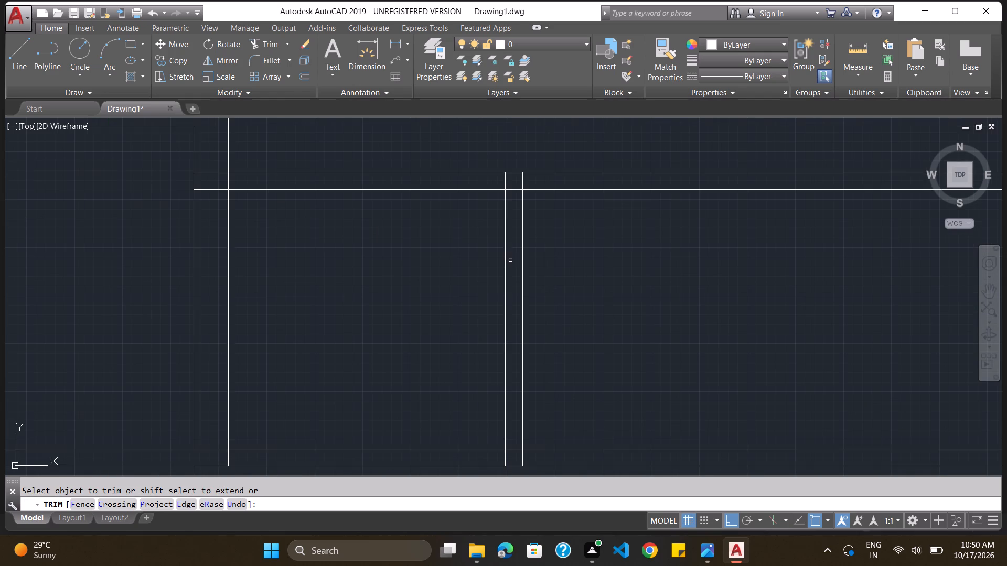
left_click(505, 184)
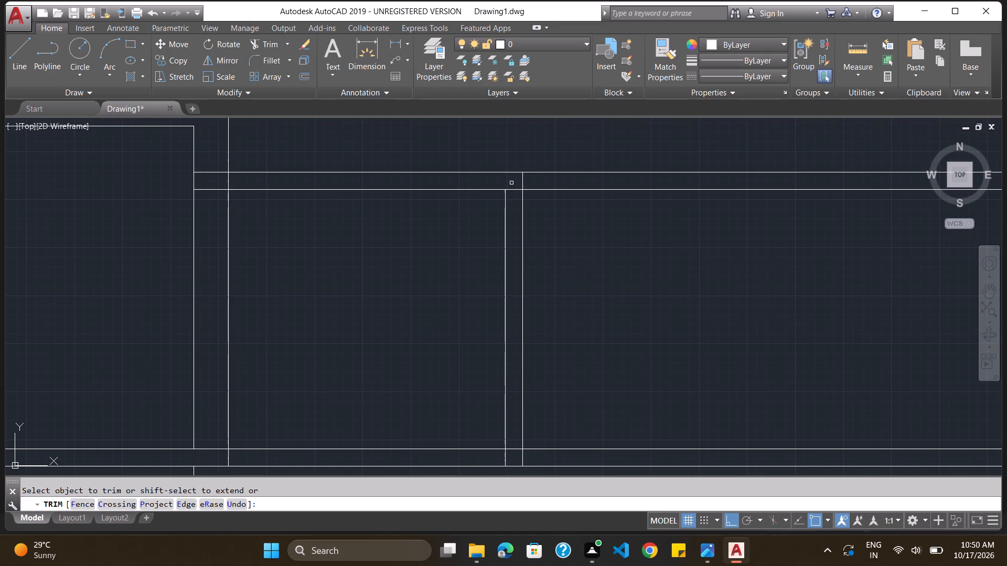
left_click(520, 181)
Delete the leftover vertical line of the right wall below the lower cross wall.
scroll(520, 181, "down", 3, "ctrl")
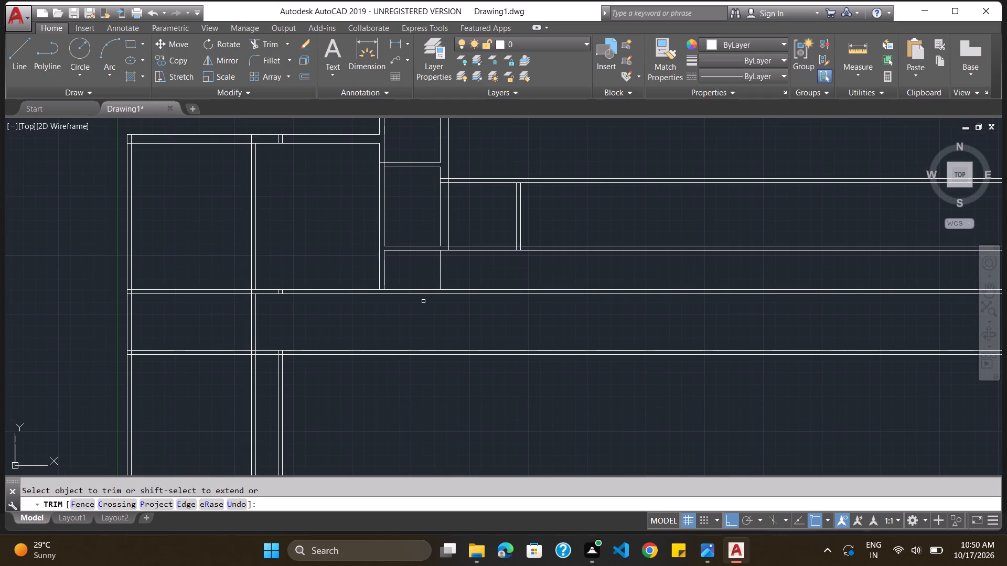
left_click(440, 280)
left_click(440, 280)
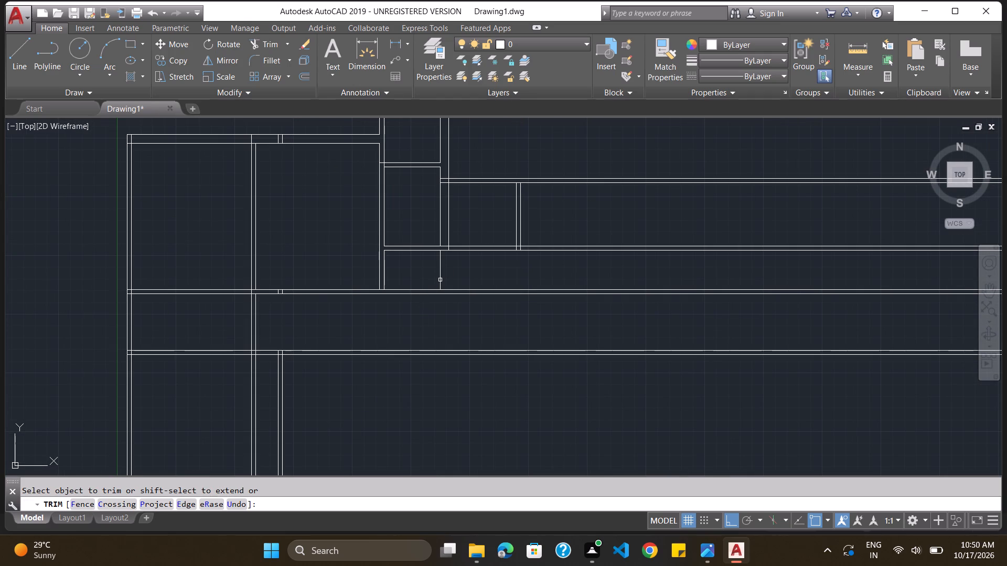
key("Escape")
left_click(440, 280)
key("Delete")
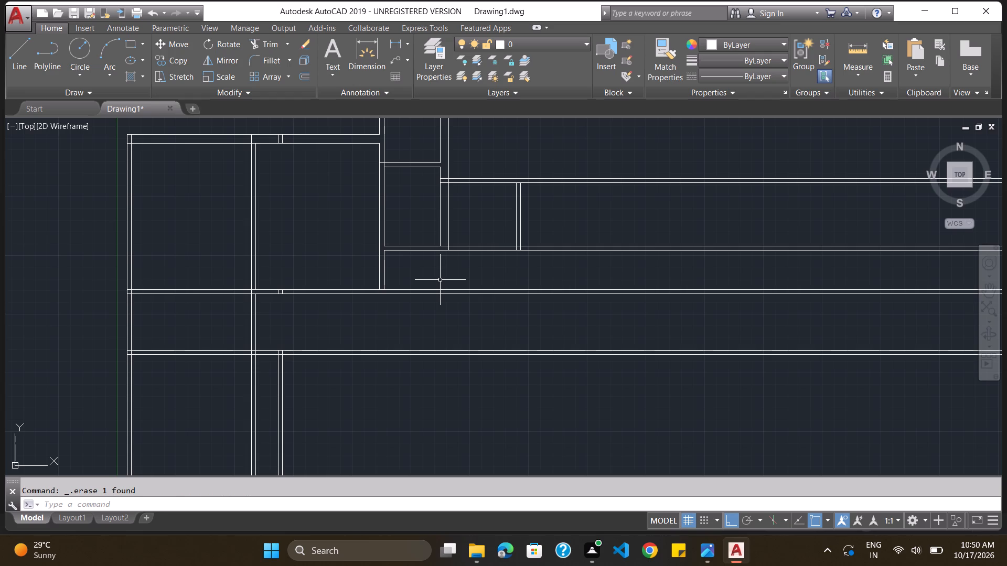
key("Escape")
Trim the horizontal wall's upper line between the two lines of the vertical wall directly below the cross wall.
type("trim")
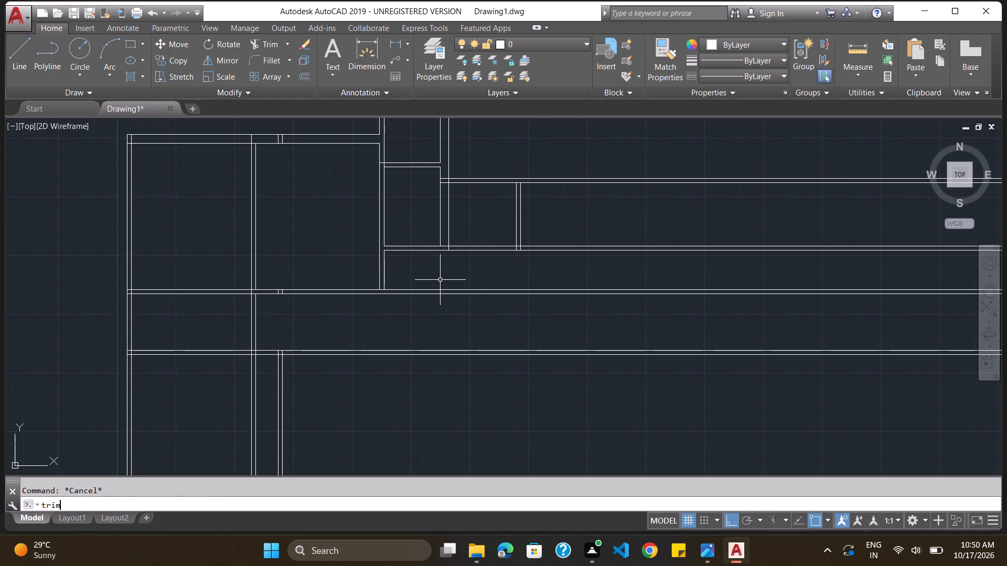
key("Return")
key("Return")
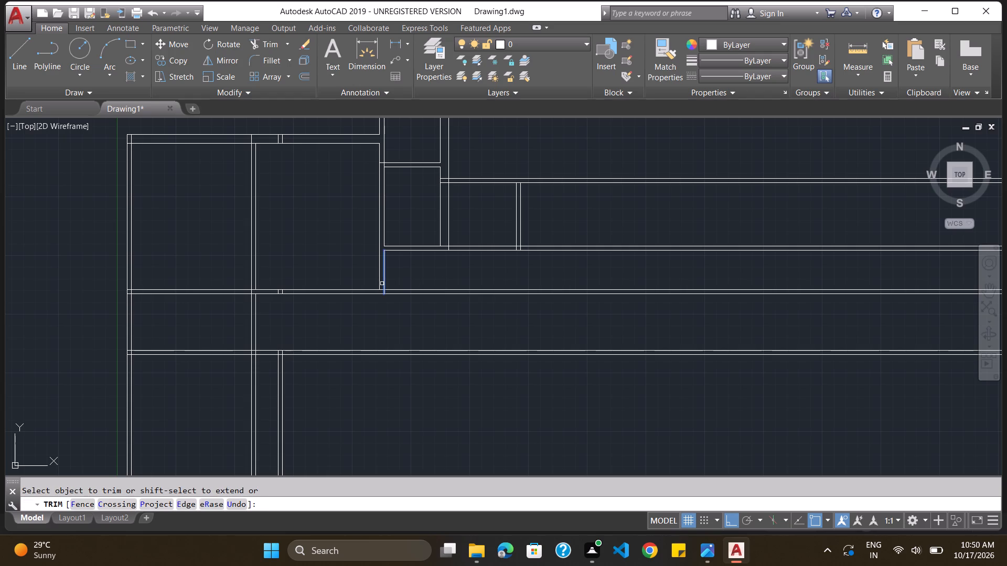
left_click(382, 284, "shift")
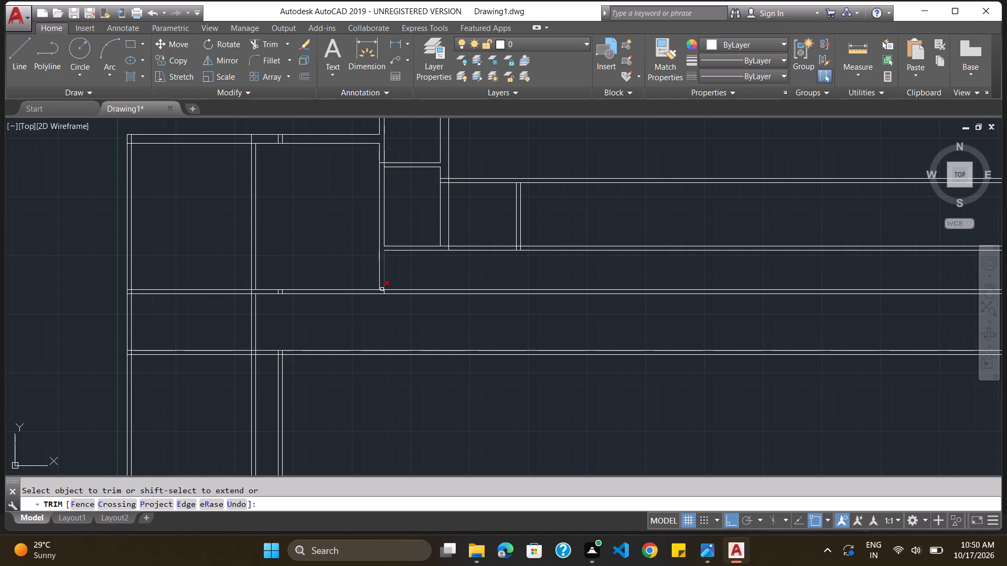
scroll(382, 289, "up", 3, "ctrl")
left_click(370, 289)
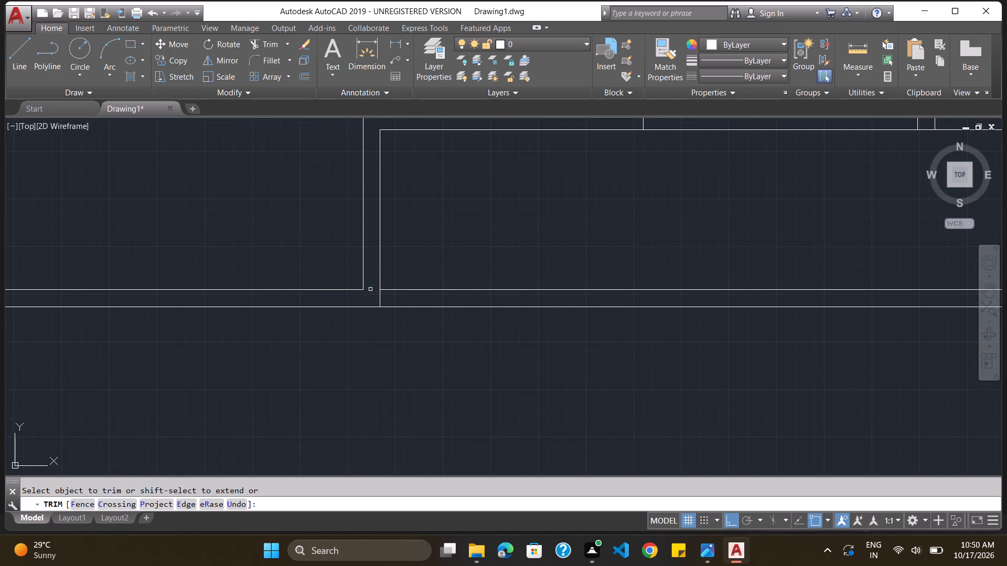
scroll(370, 289, "down", 3, "ctrl")
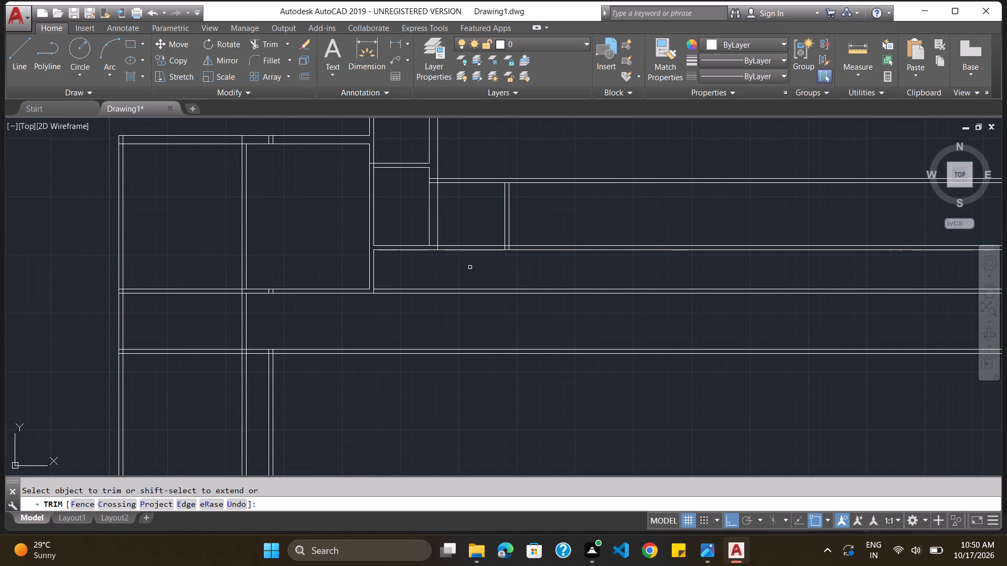
Trim the upper ray pair beyond the new vertical wall and clean up the wall lines at their corner.
scroll(412, 200, "down", 1, "ctrl")
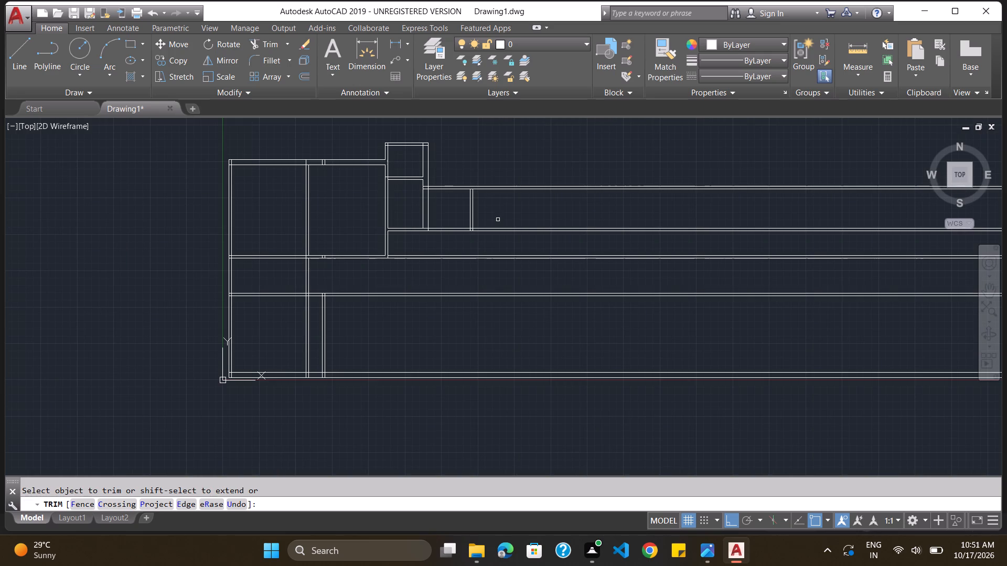
left_click(534, 188)
left_click(535, 185)
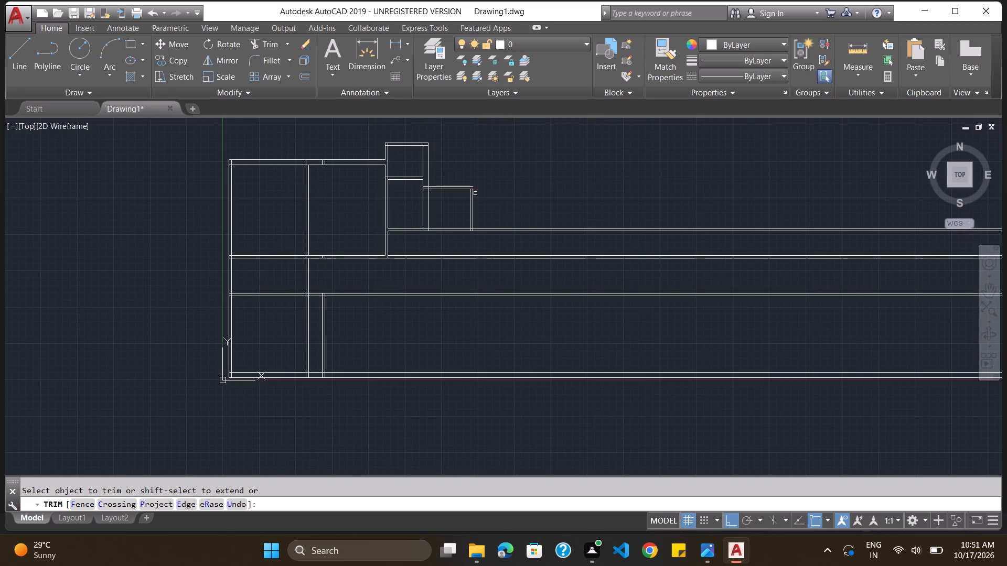
scroll(475, 193, "up", 3, "ctrl")
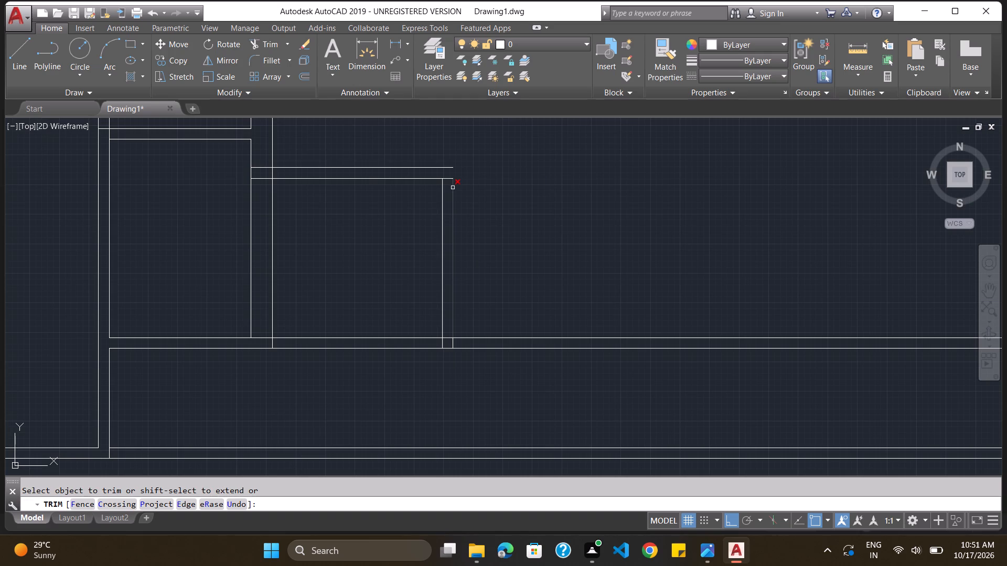
left_click(453, 188, "shift")
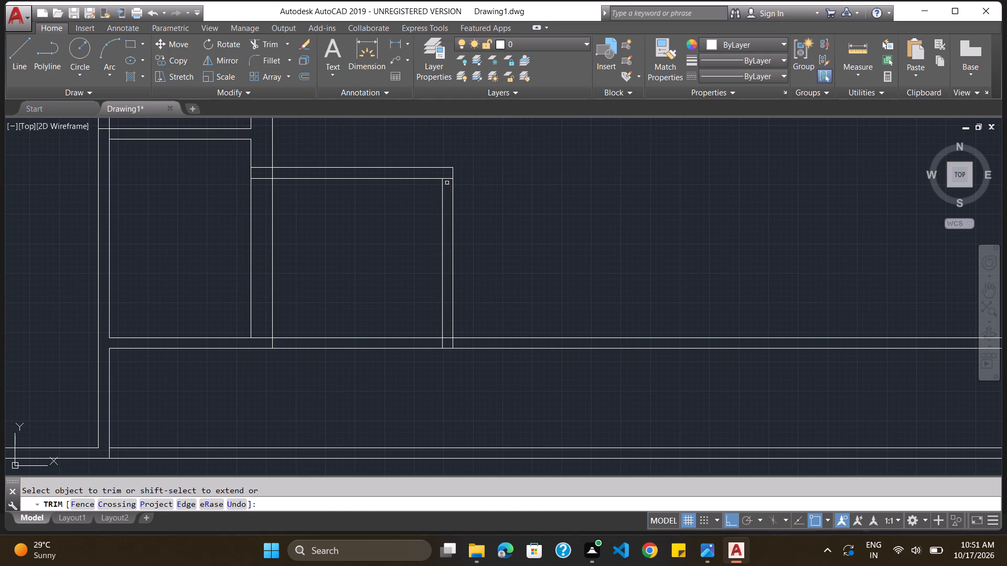
left_click(447, 177)
Trim the small room's two top wall lines where they cross the adjoining right wall's thickness.
left_click(265, 180)
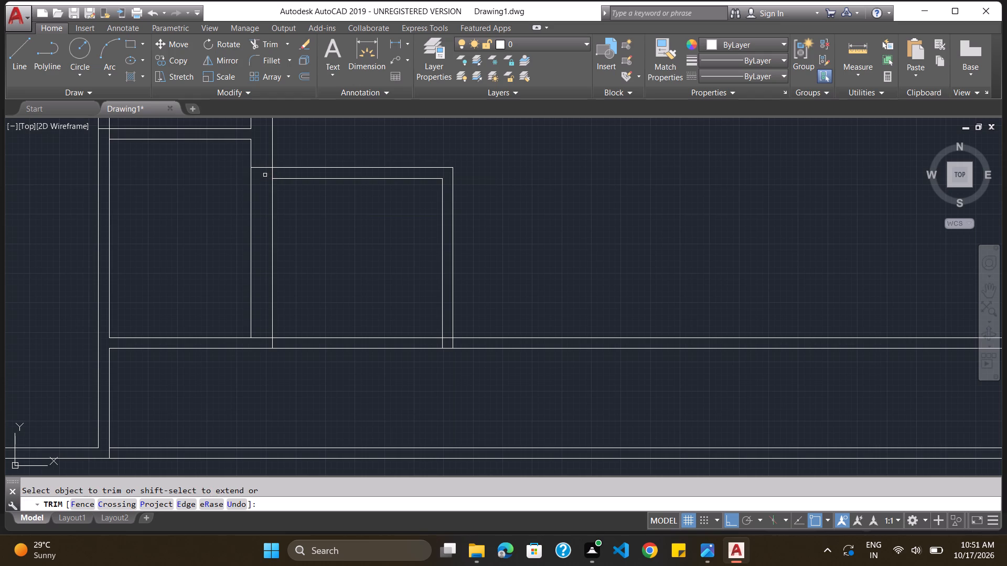
left_click(265, 169)
scroll(265, 169, "down", 1, "ctrl")
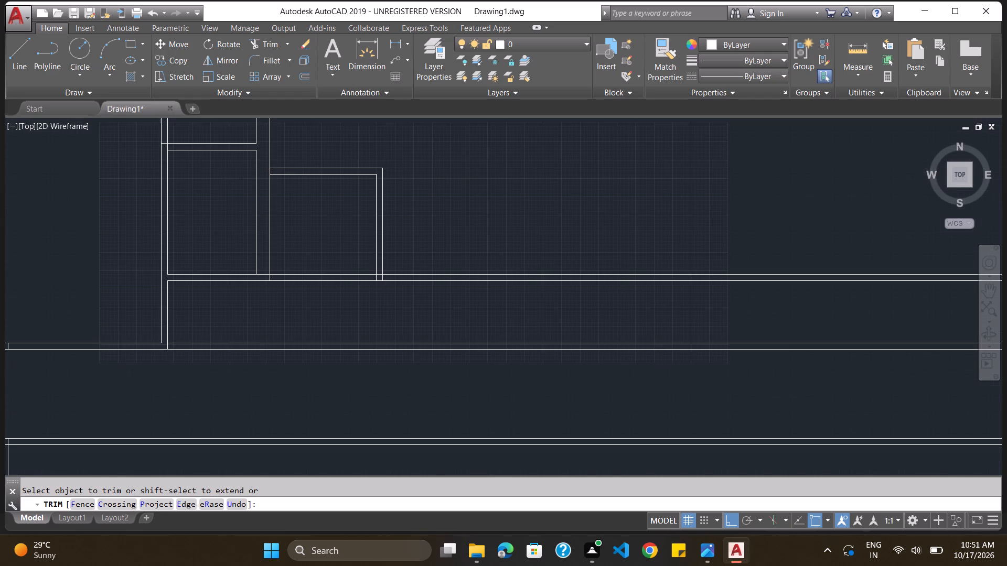
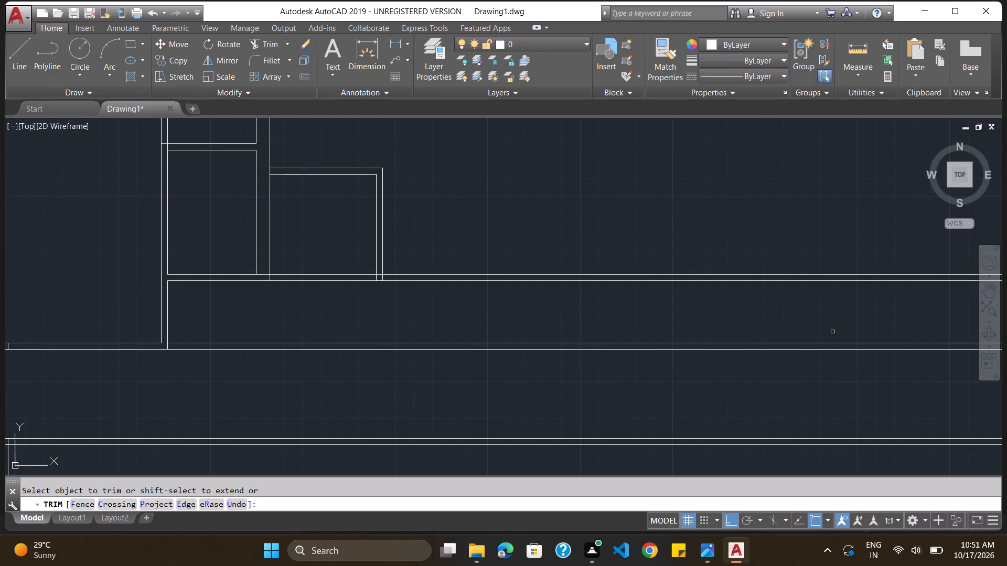
Trim both lines of the small room's bottom wall where they run past its right wall.
left_click(400, 280)
left_click(404, 276)
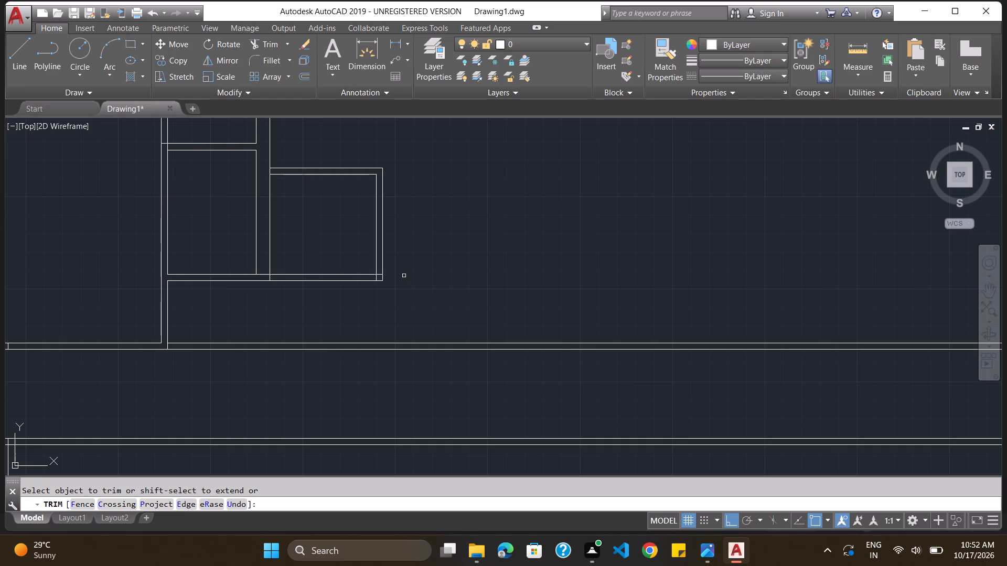
Extend the small room's outer right wall line down past both cross walls to the bottom wall, trimming any excess above the room.
left_click(382, 261, "shift")
left_click(382, 296, "shift")
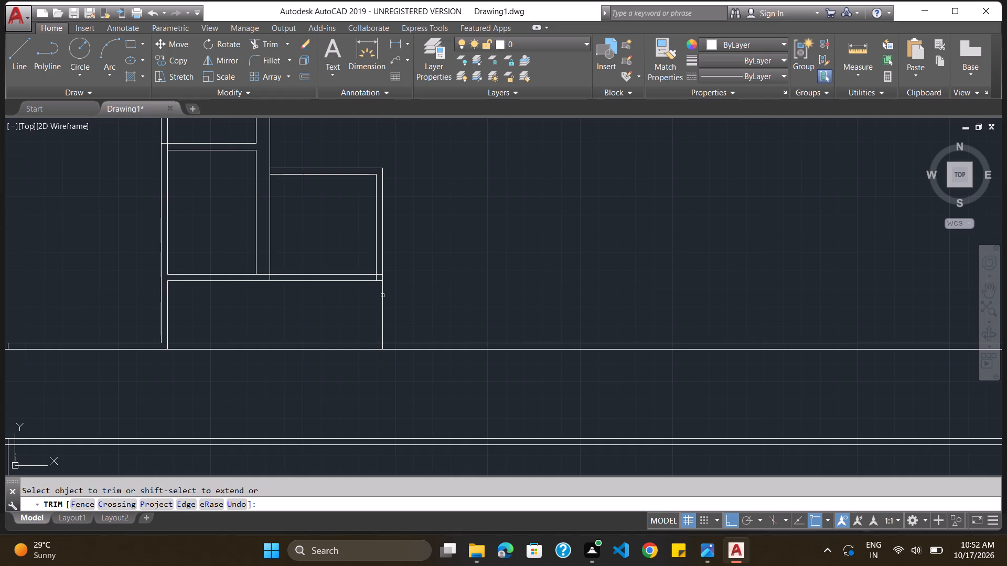
left_click(382, 296, "shift")
left_click(382, 296, "shift")
left_click(383, 160)
left_click(383, 328, "shift")
scroll(371, 377, "down", 3, "ctrl")
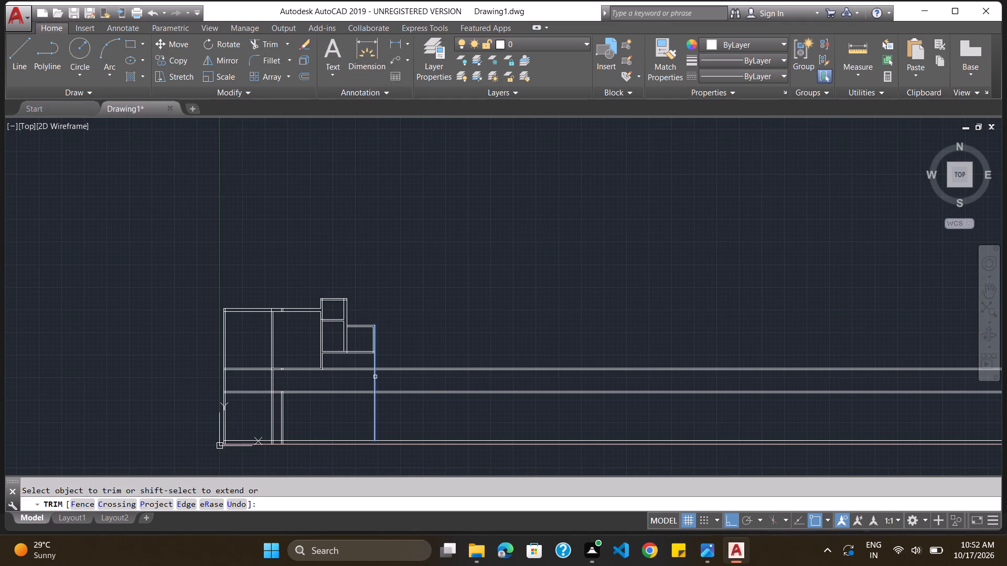
left_click(375, 377, "shift")
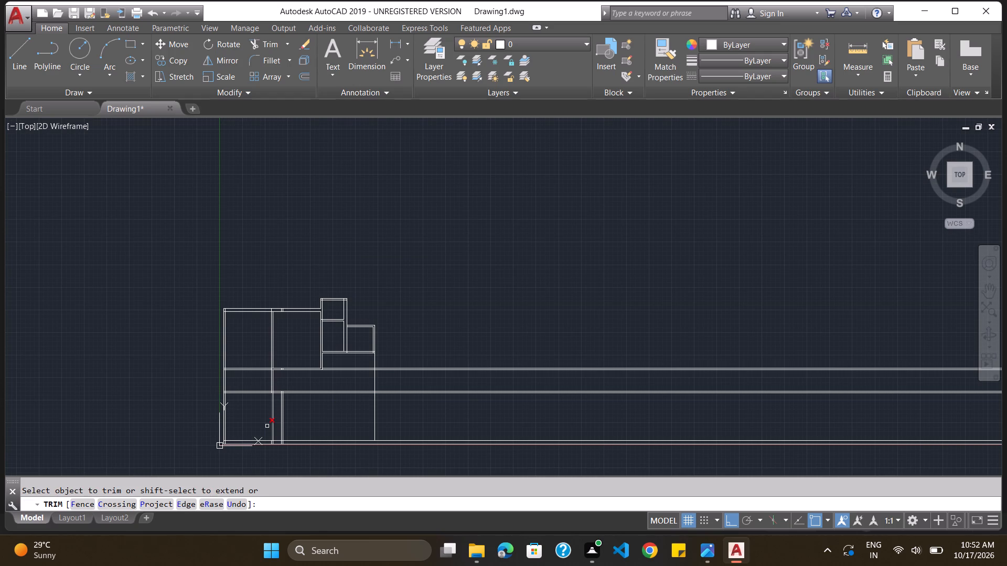
Trim both lines of the left vertical wall between the lower cross wall and the bottom wall.
scroll(267, 426, "up", 2, "ctrl")
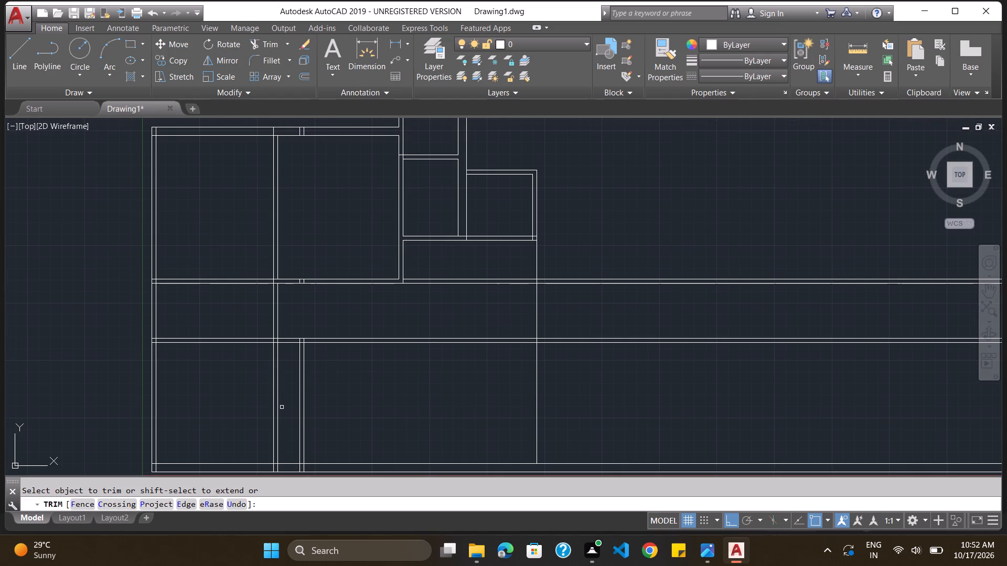
left_click(277, 408)
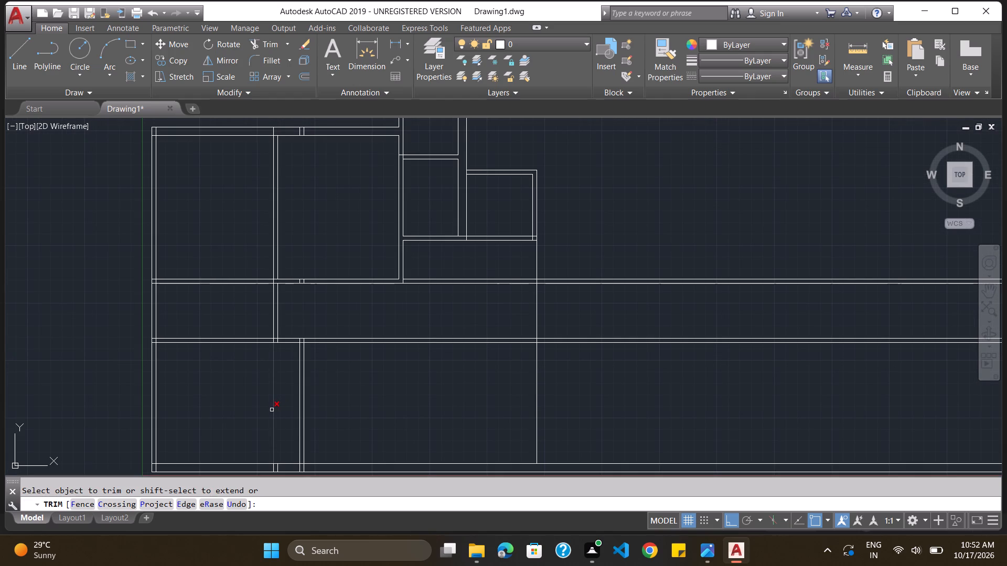
left_click(272, 410)
Trim the upper cross wall's two lines between the larger room's lower-right corner and the extended right wall line.
left_click(411, 282)
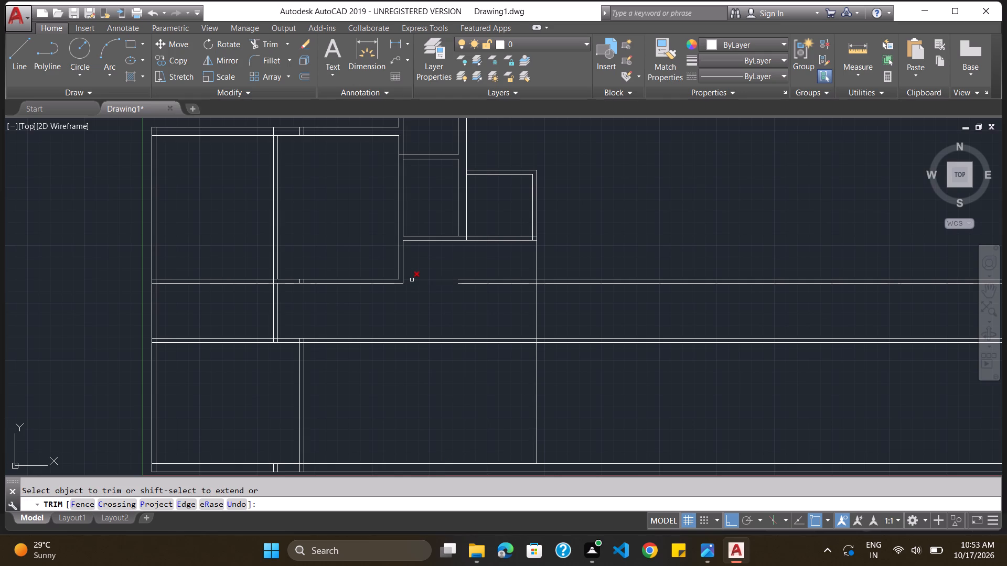
left_click(412, 280)
left_click(479, 281)
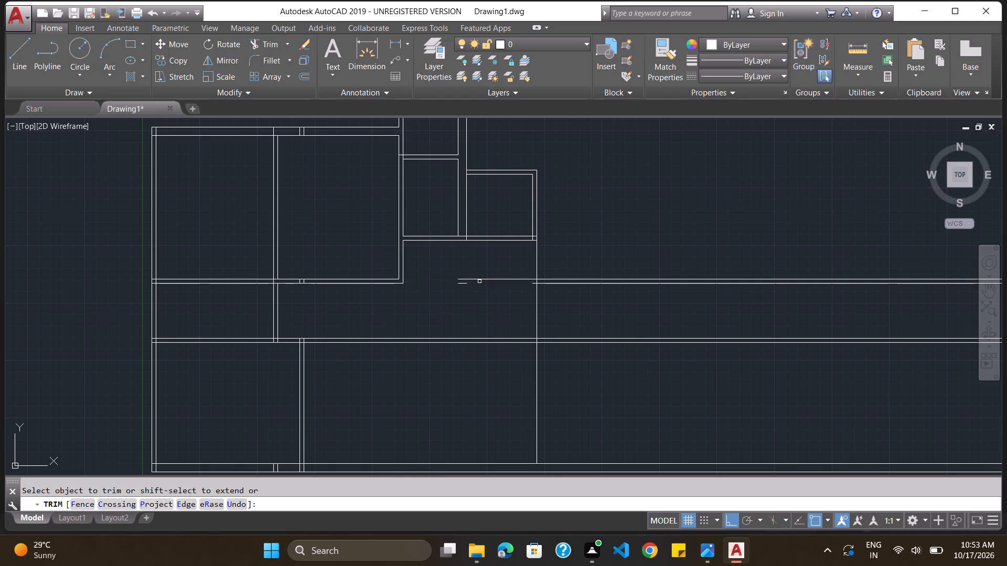
left_click(481, 280)
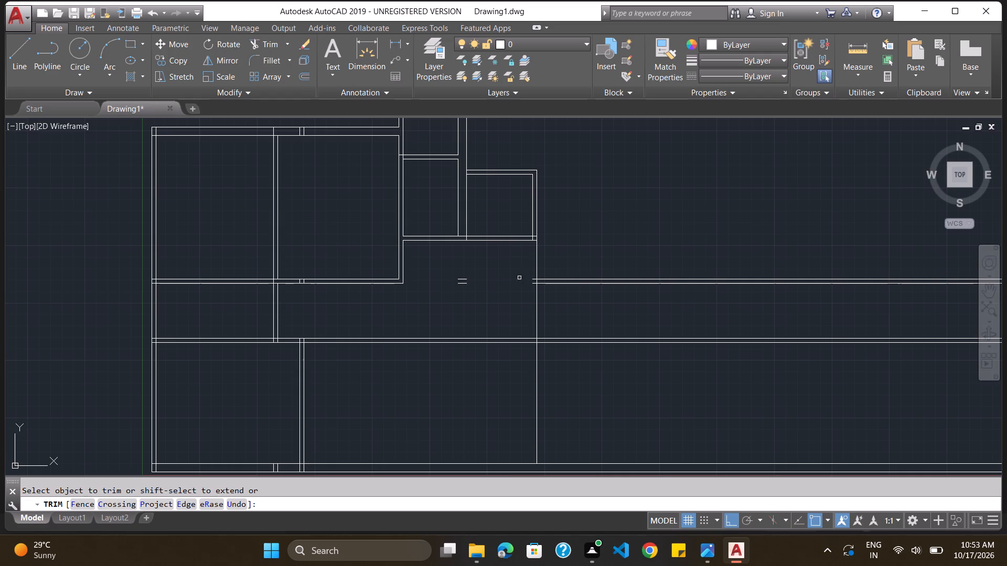
left_click(531, 279)
left_click(532, 285)
left_click(546, 285)
key("Escape")
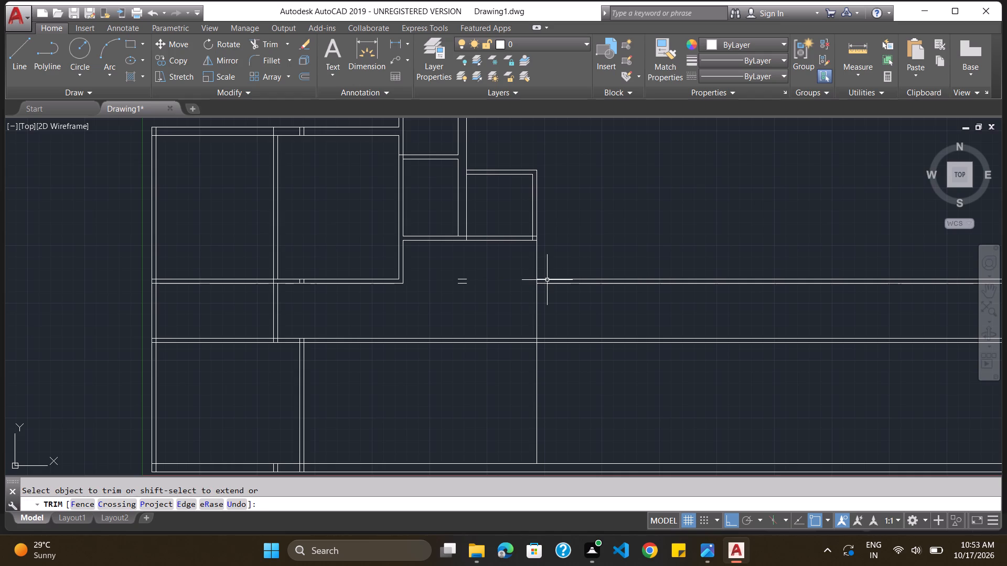
Delete the upper cross wall's two leftover lines beyond the extended right wall line.
left_click(547, 280)
key("Delete")
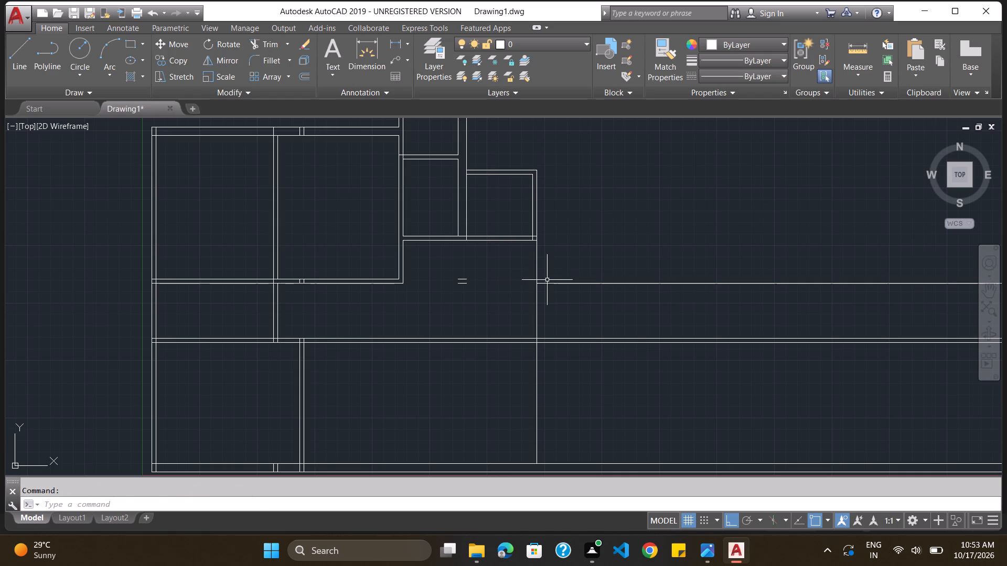
left_click(551, 283)
key("Delete")
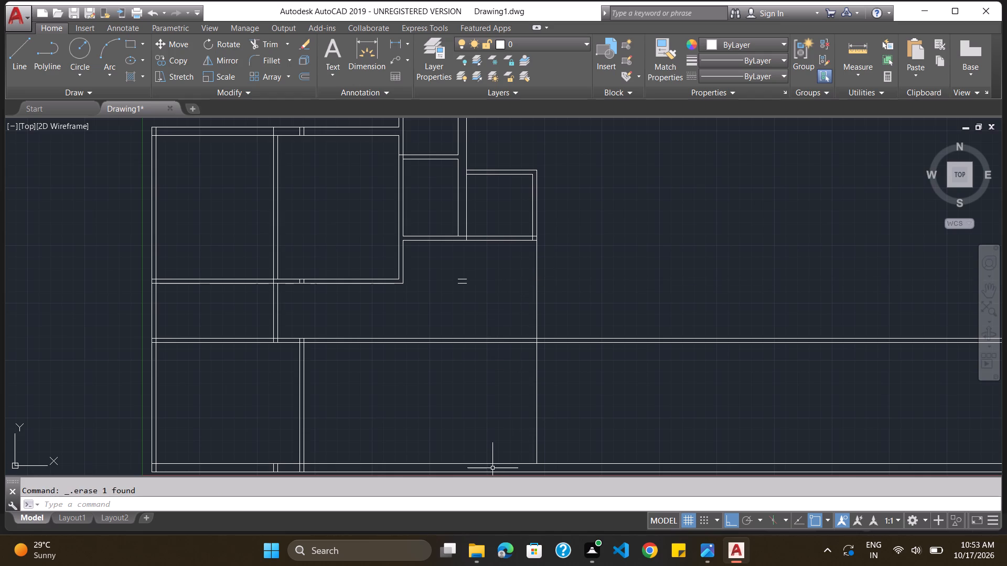
Offset the extended right wall line 9" inward to form the wall thickness.
left_click(470, 503)
key("o")
key("Return")
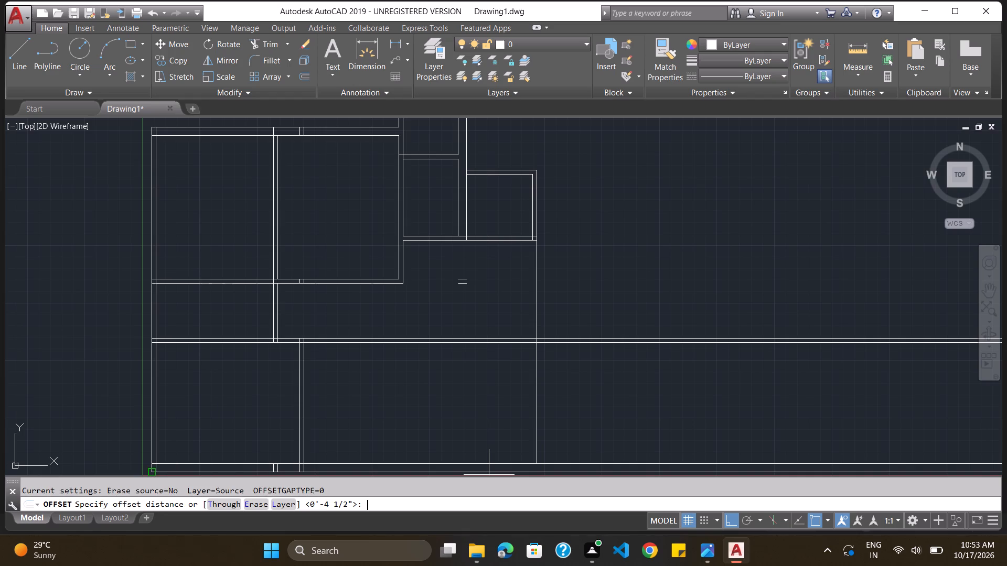
type("9\"")
key("Return")
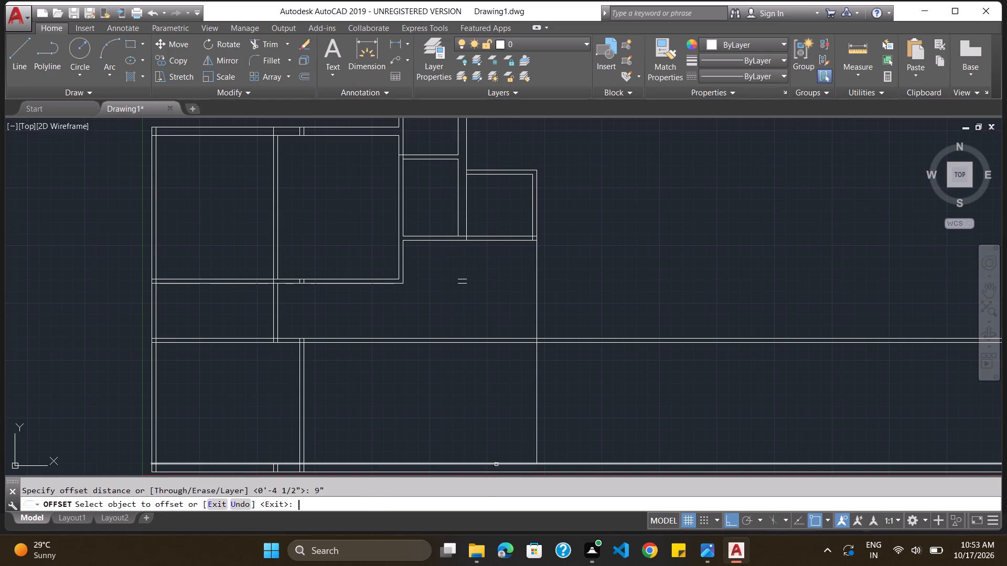
left_click_drag(536, 393, 529, 395)
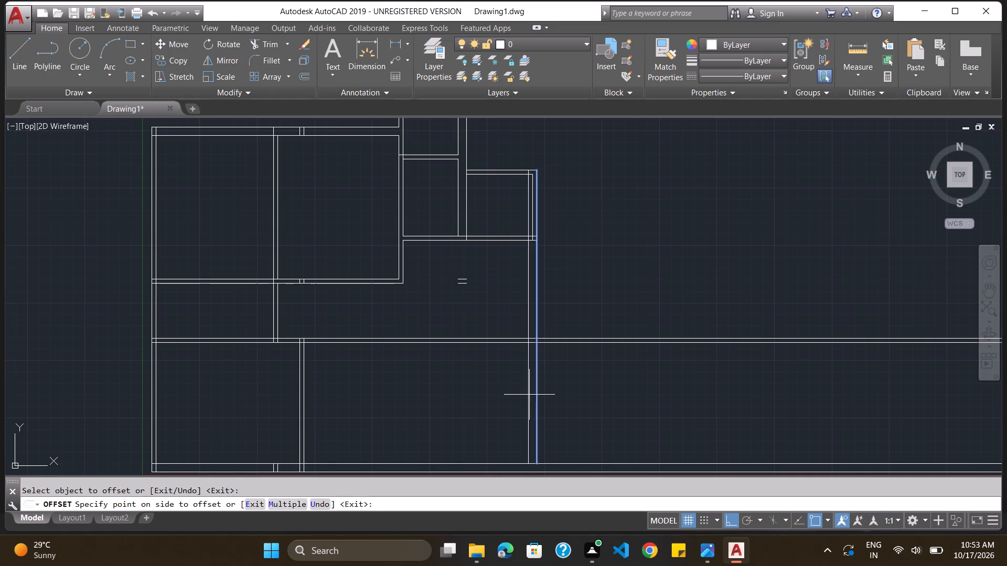
left_click_drag(529, 395, 529, 395)
left_click(529, 395)
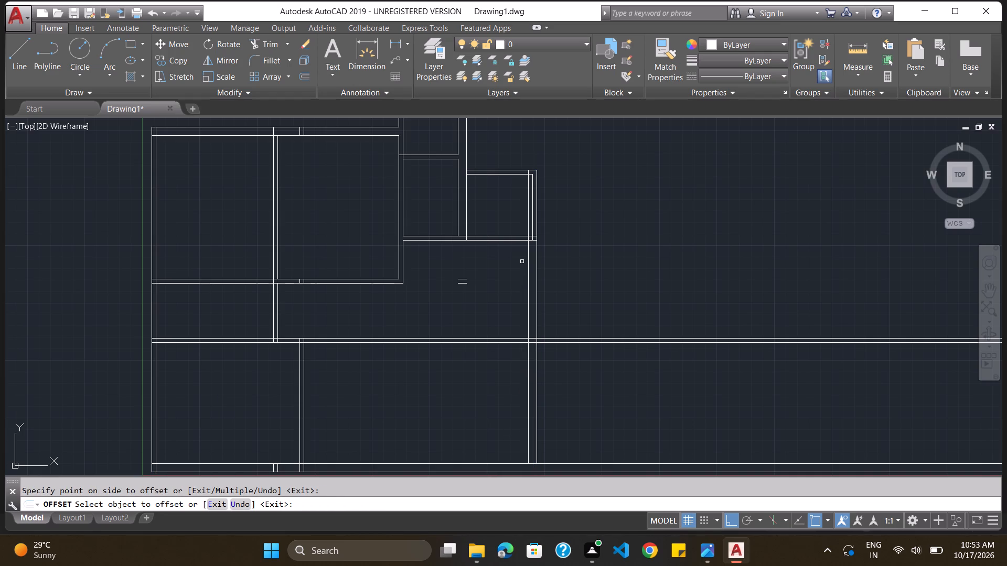
Trim the new inner wall line where it runs through the small room and its bottom wall.
key("Escape")
type("trim")
key("Return")
key("Return")
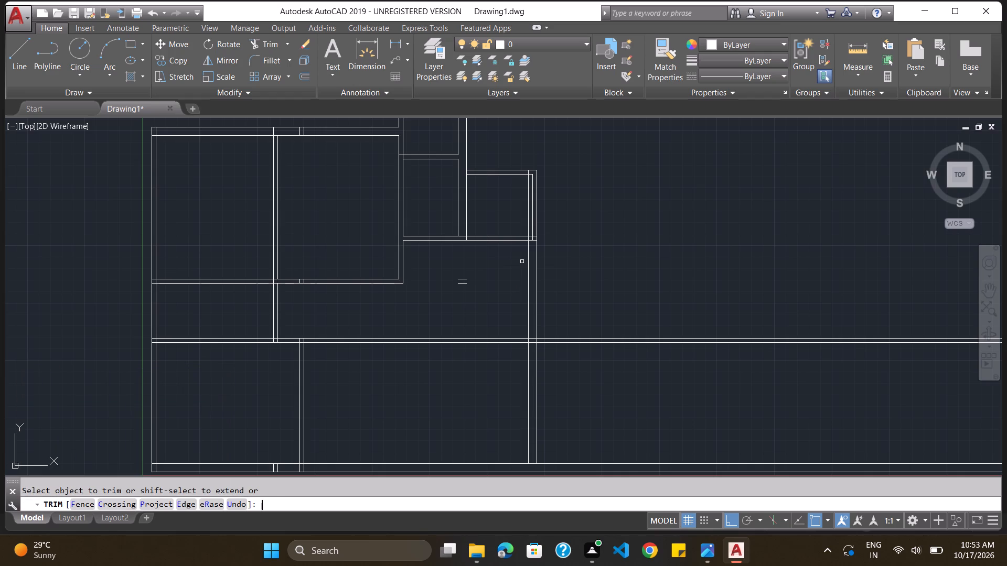
scroll(522, 262, "up", 2, "ctrl")
left_click(534, 188)
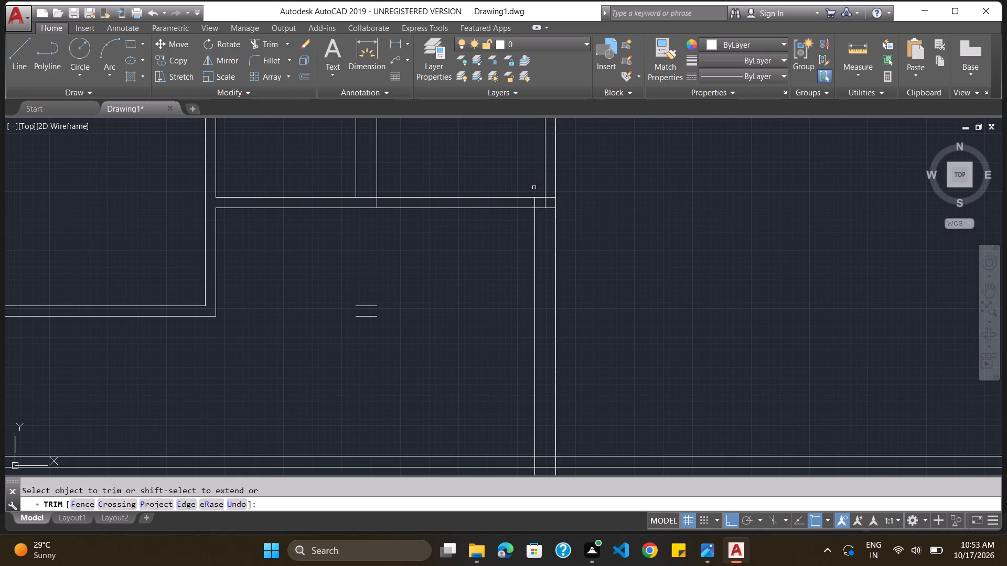
left_click(534, 204)
scroll(534, 204, "down", 2, "ctrl")
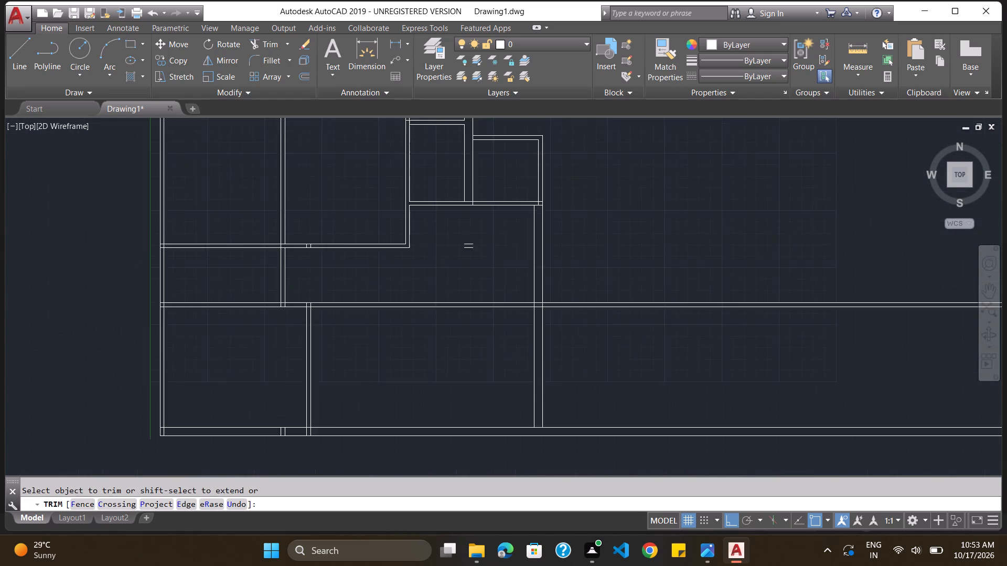
scroll(534, 204, "down", 1, "ctrl")
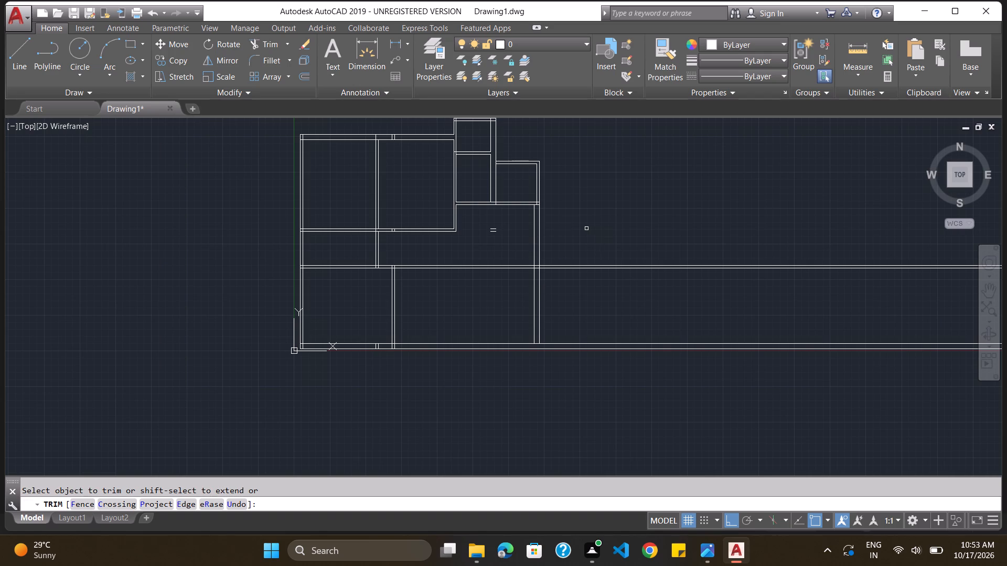
key("Escape")
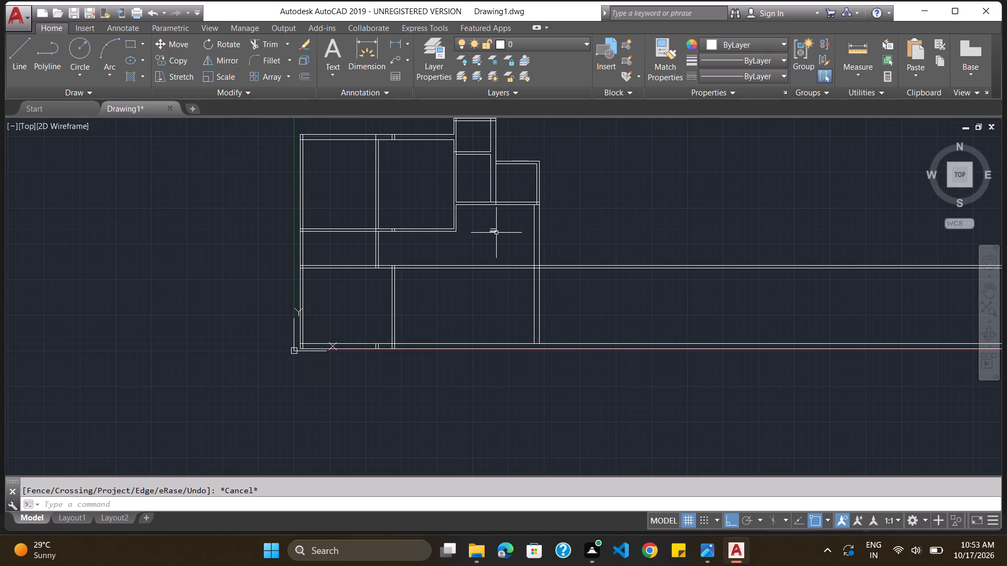
Delete the two short horizontal line fragments left over from the trimmed upper cross wall.
left_click(495, 232)
key("Delete")
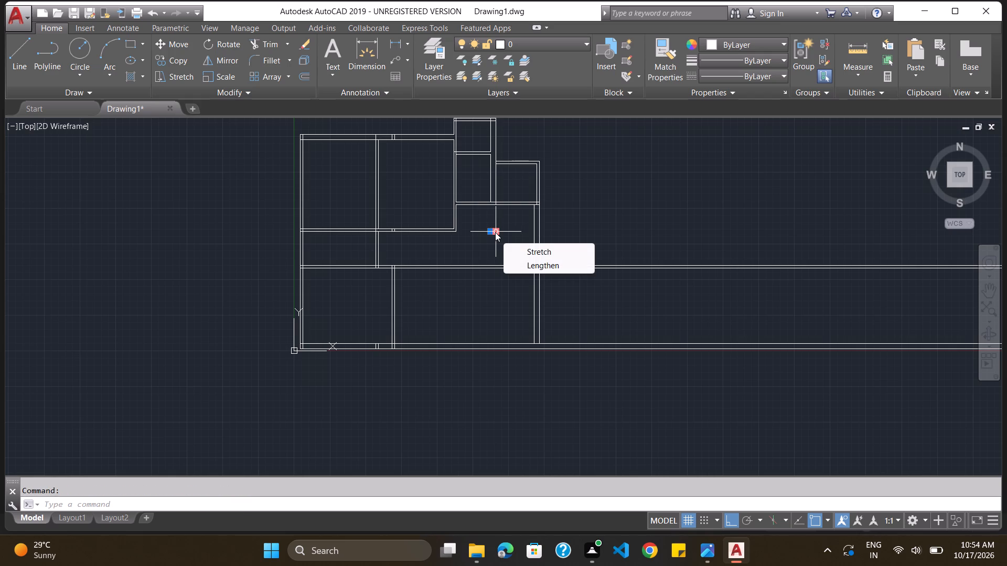
key("Delete")
scroll(502, 224, "up", 5, "ctrl")
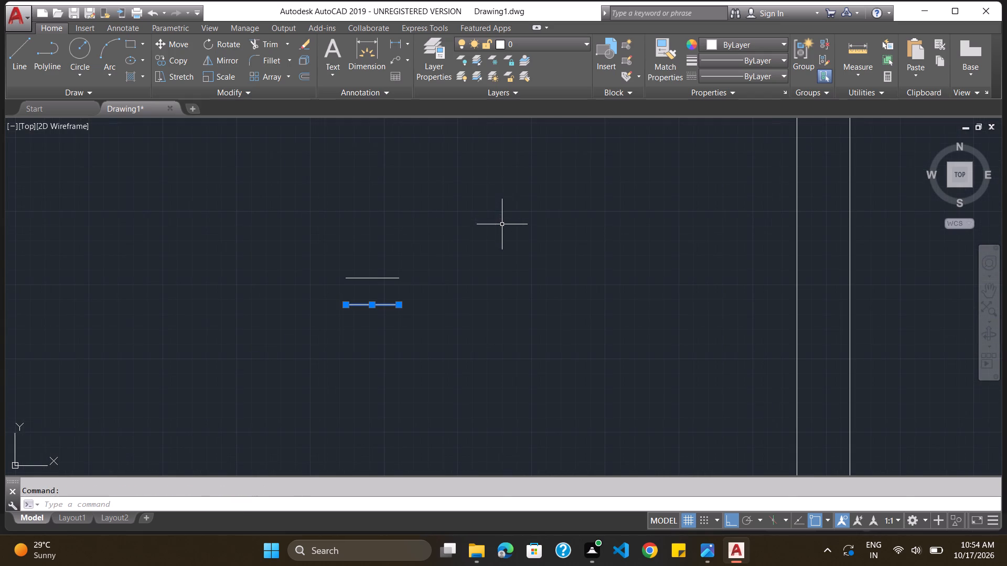
left_click(390, 278)
key("Delete")
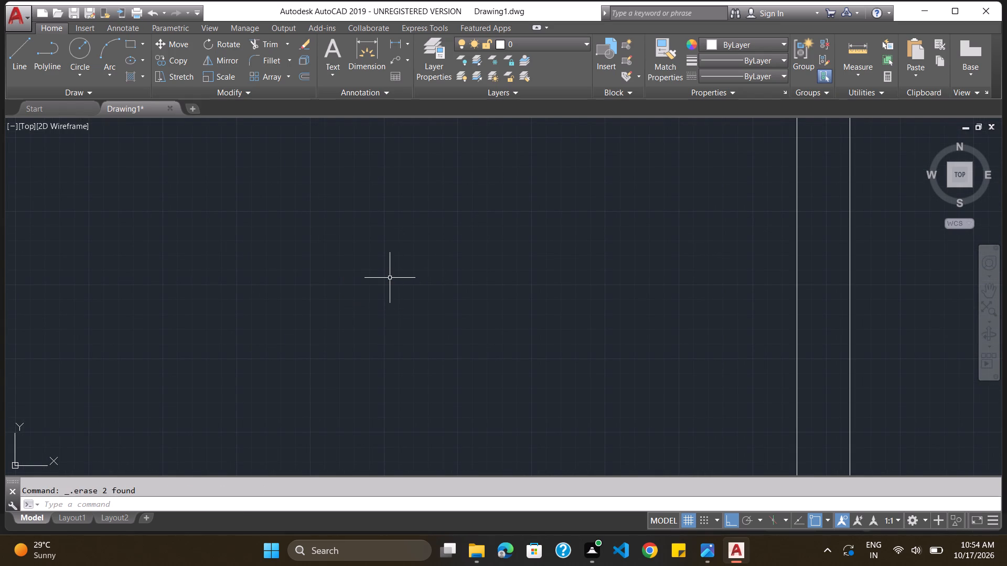
Offset the outer bottom wall line of the small right-hand room 14' downward.
scroll(390, 278, "down", 2, "ctrl")
scroll(390, 278, "up", 1, "ctrl")
scroll(390, 278, "down", 5, "ctrl")
scroll(390, 278, "up", 2, "ctrl")
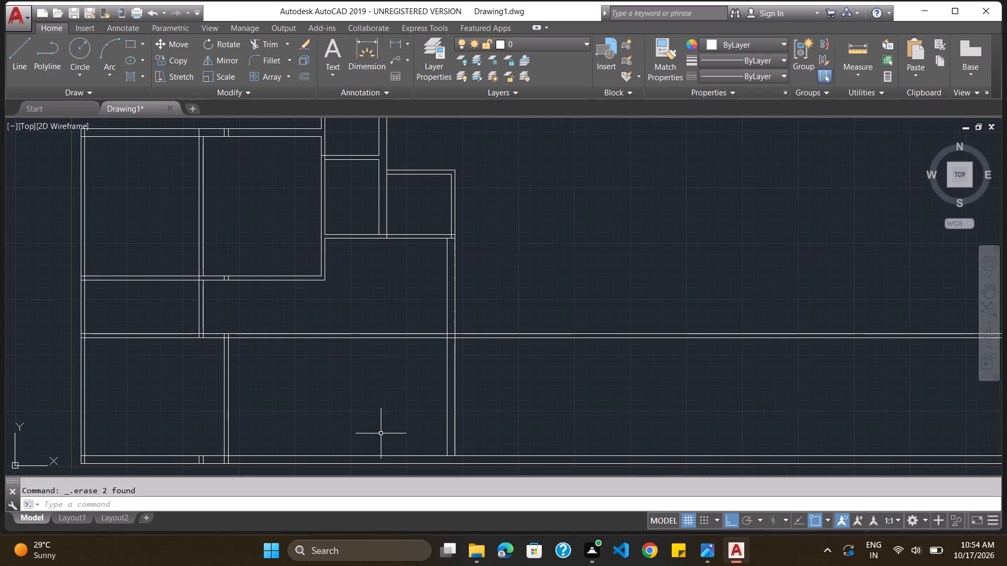
left_click(370, 498)
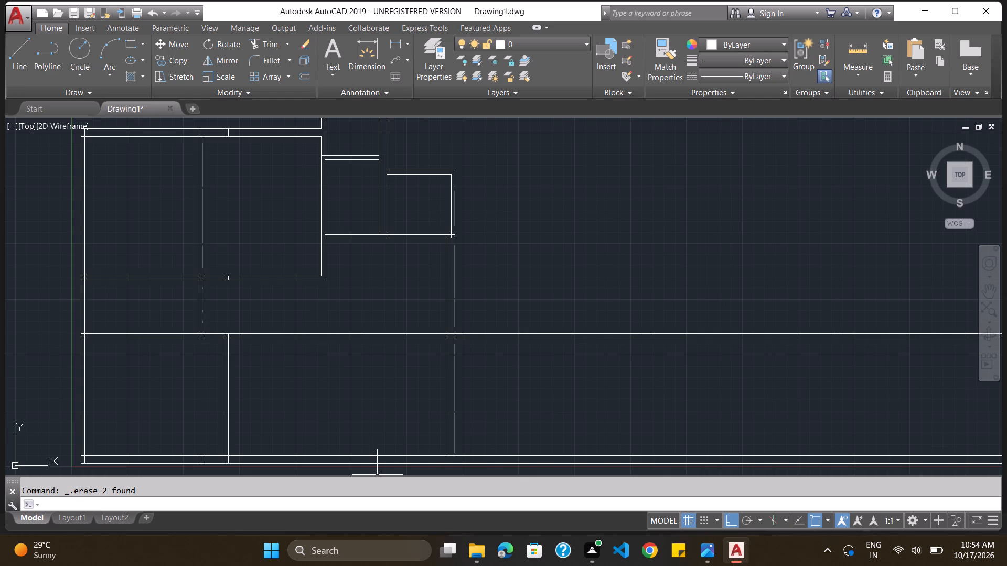
key("o")
key("Return")
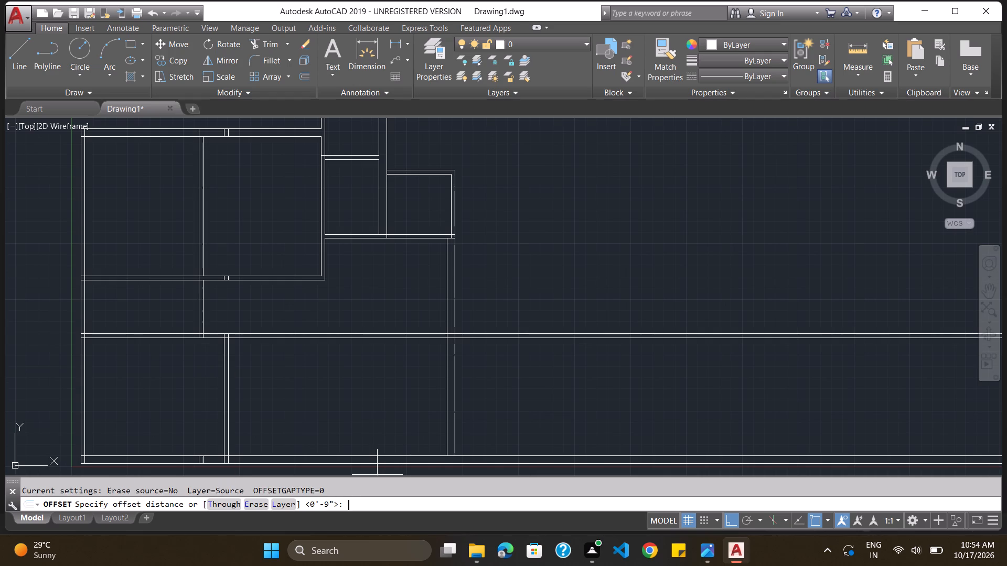
key("1")
type("4'")
key("Return")
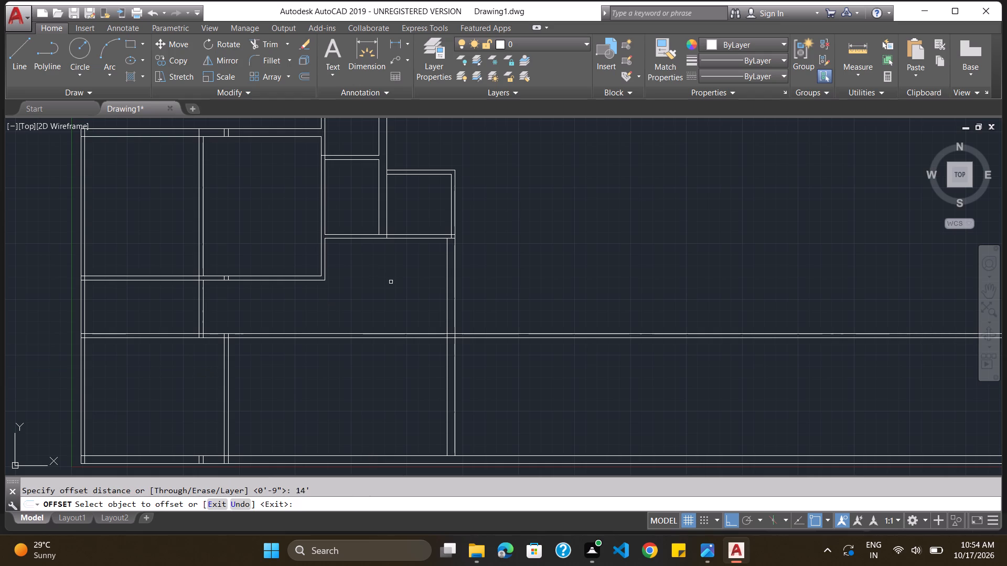
left_click(392, 239)
left_click(397, 367)
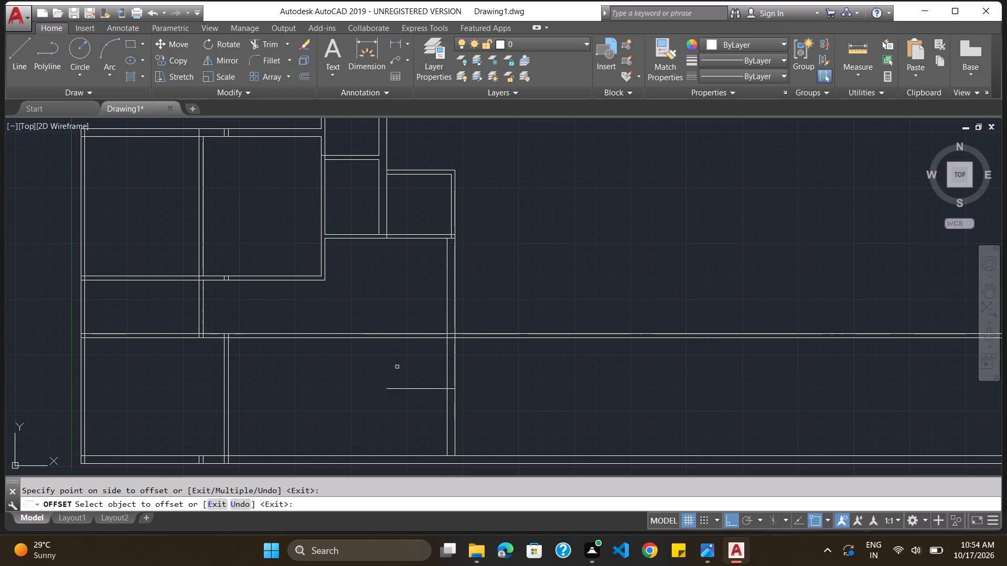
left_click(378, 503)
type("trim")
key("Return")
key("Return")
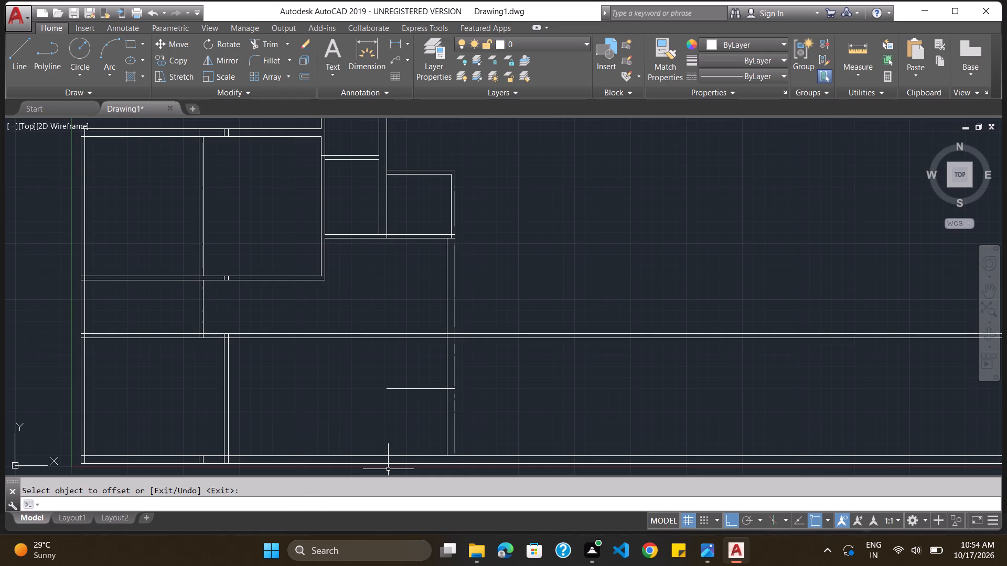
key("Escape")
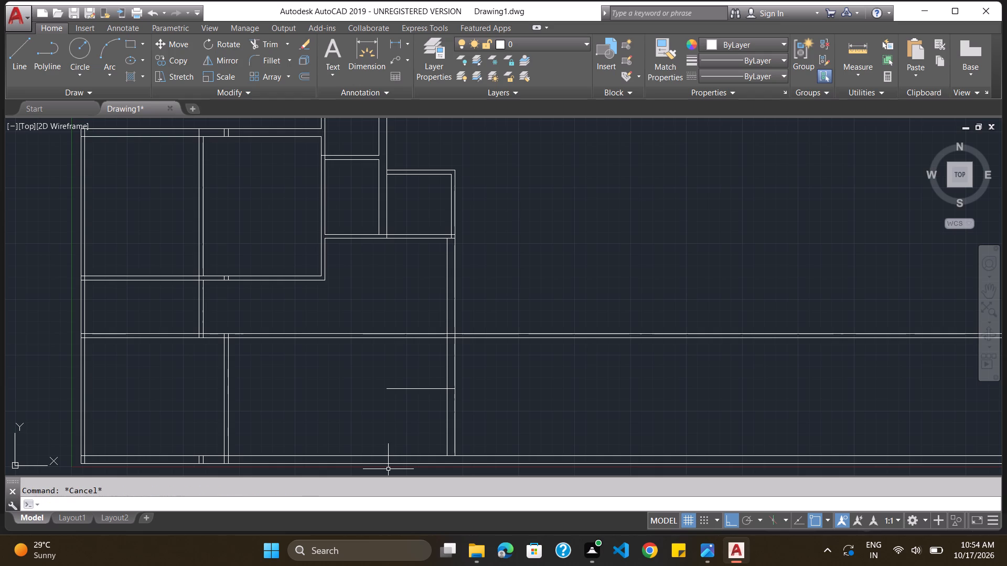
Extend the new horizontal line leftward to the right wall of the lower-left room.
type("trim")
key("Return")
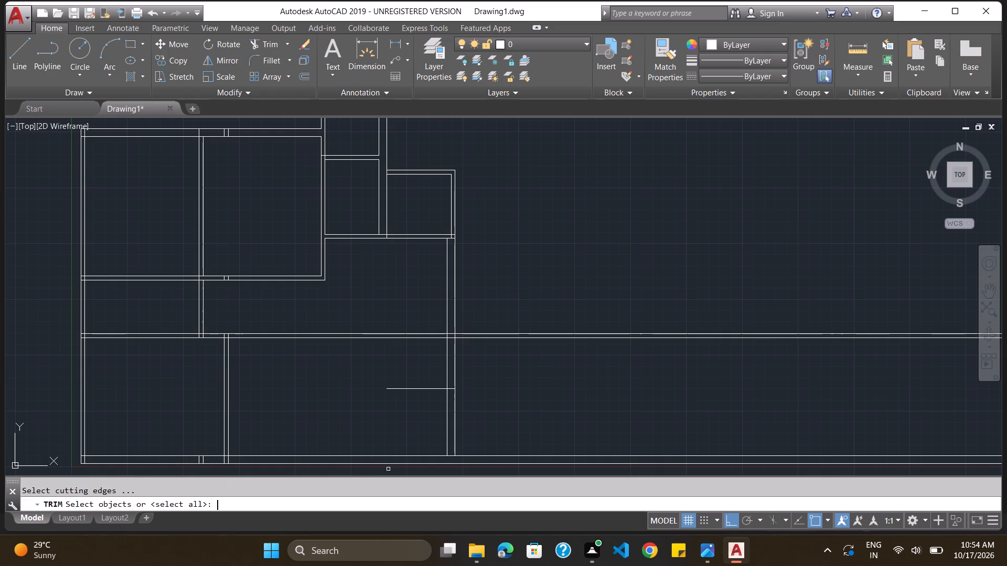
key("Return")
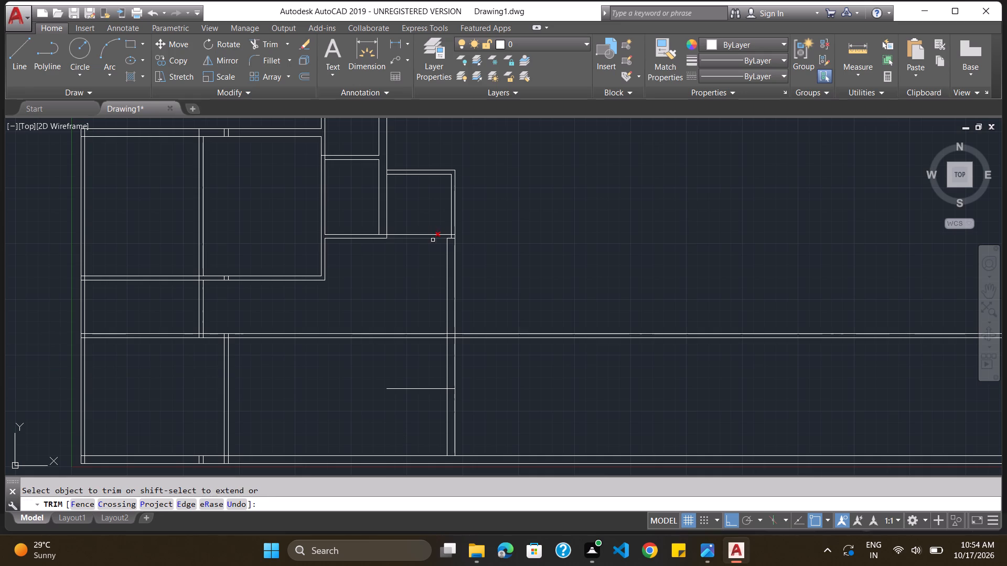
left_click(408, 389, "shift")
left_click(402, 389, "shift")
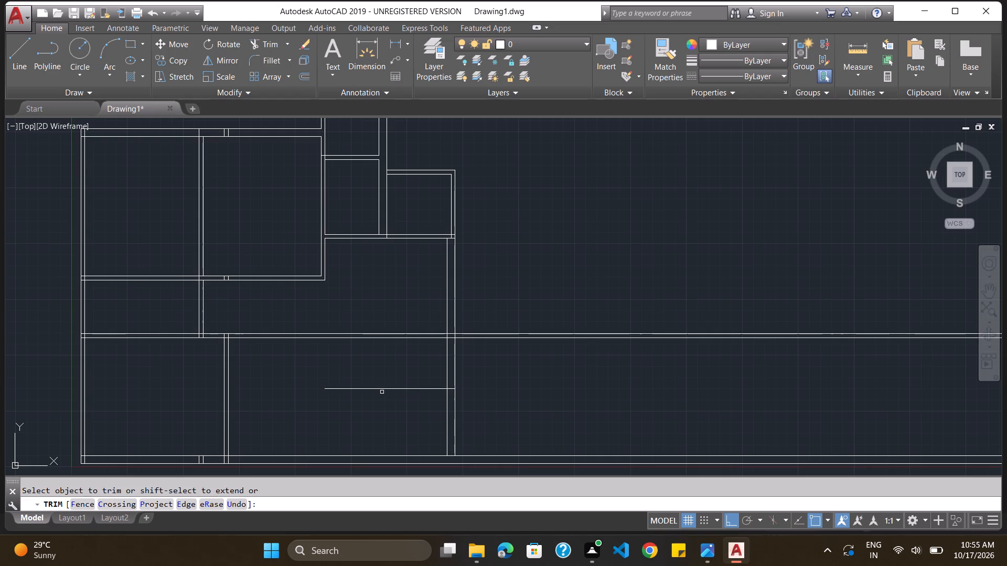
left_click(382, 388, "shift")
left_click(368, 390, "shift")
key("Escape")
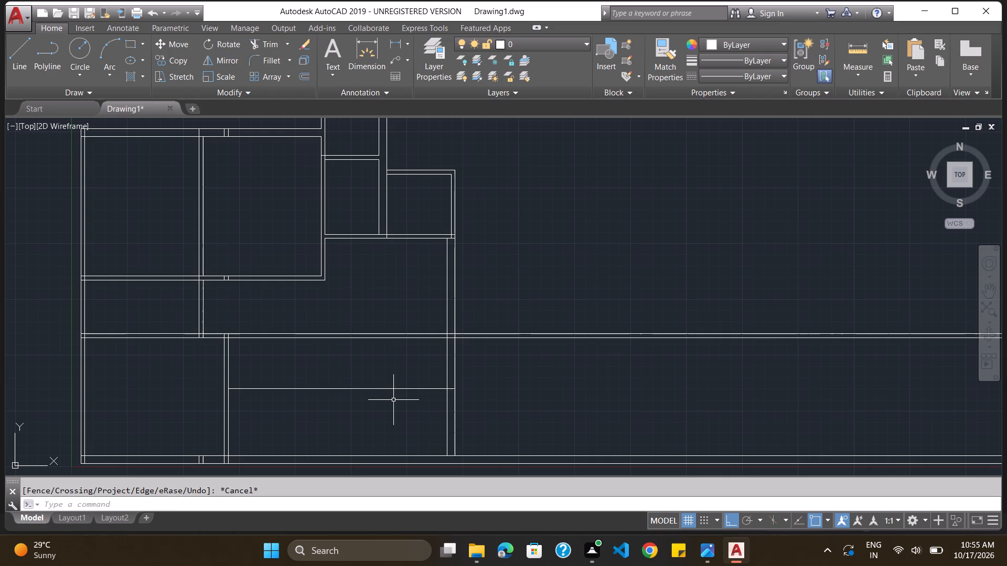
Offset the extended horizontal line 9" downward to form the wall thickness.
key("o")
key("Return")
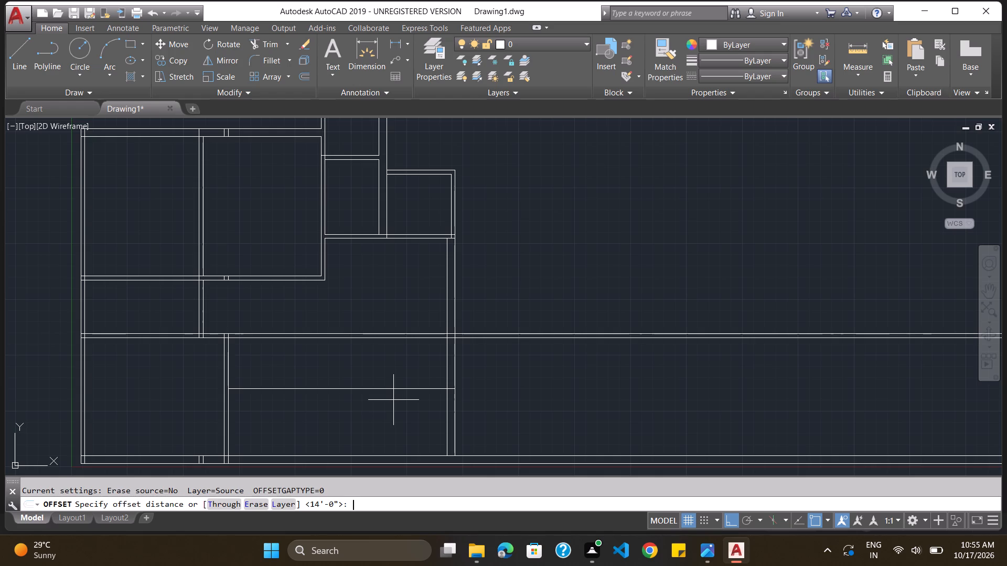
key("9")
key("shift+quotedbl")
key("Return")
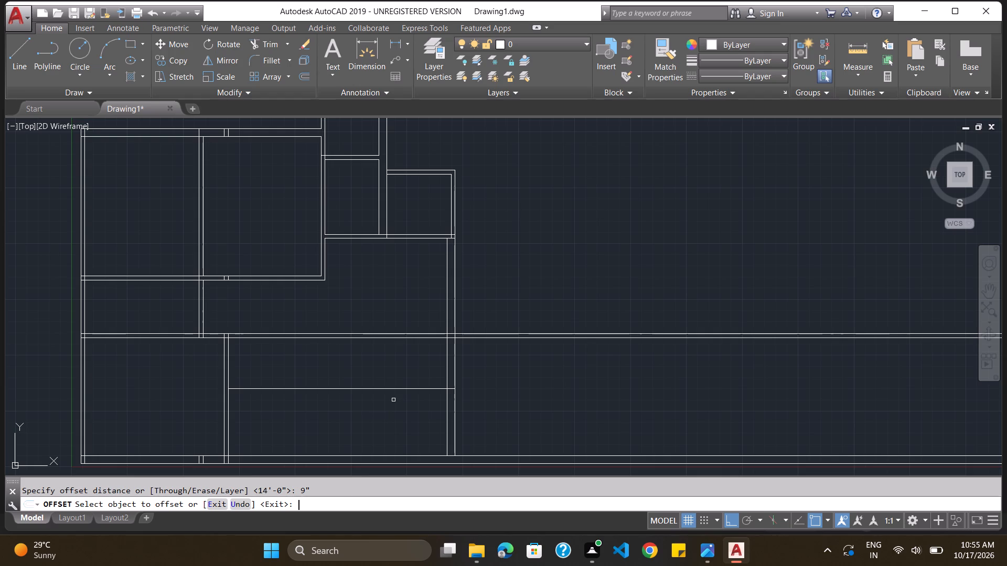
left_click_drag(393, 388, 392, 404)
left_click(392, 404)
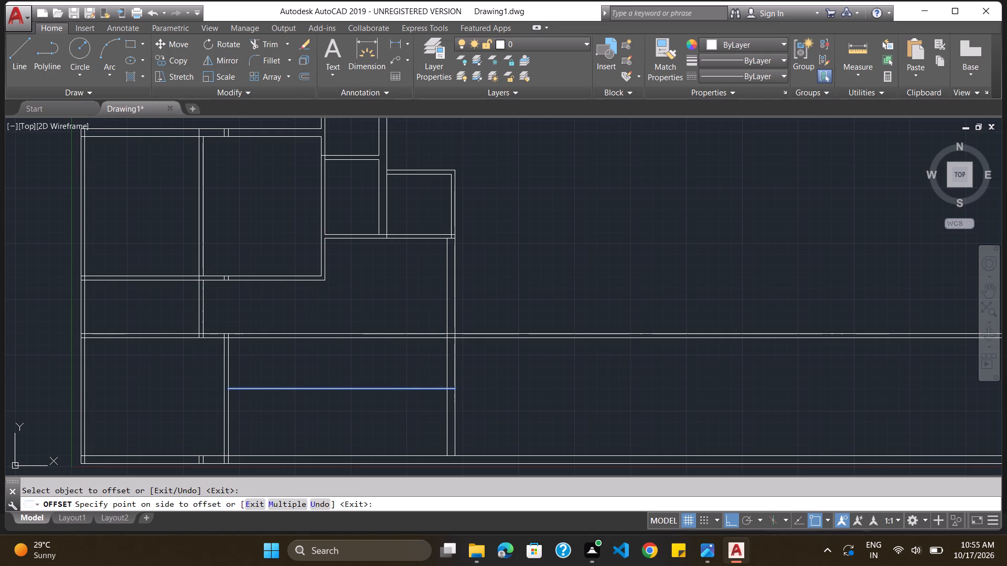
key("Escape")
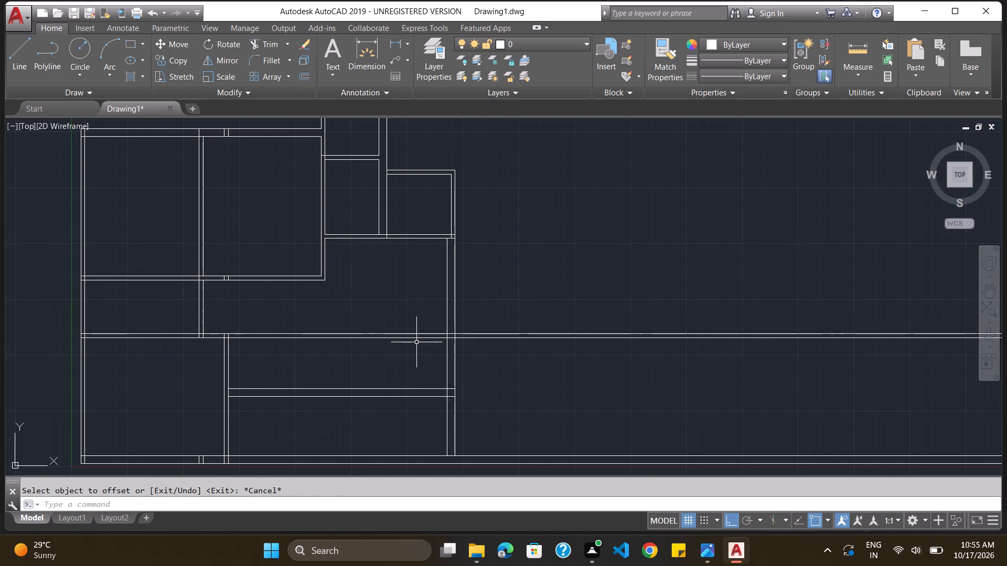
key("Escape")
Trim both lines of the long middle cross wall between the lower-left room's right wall and the right outer wall.
type("trim")
key("Return")
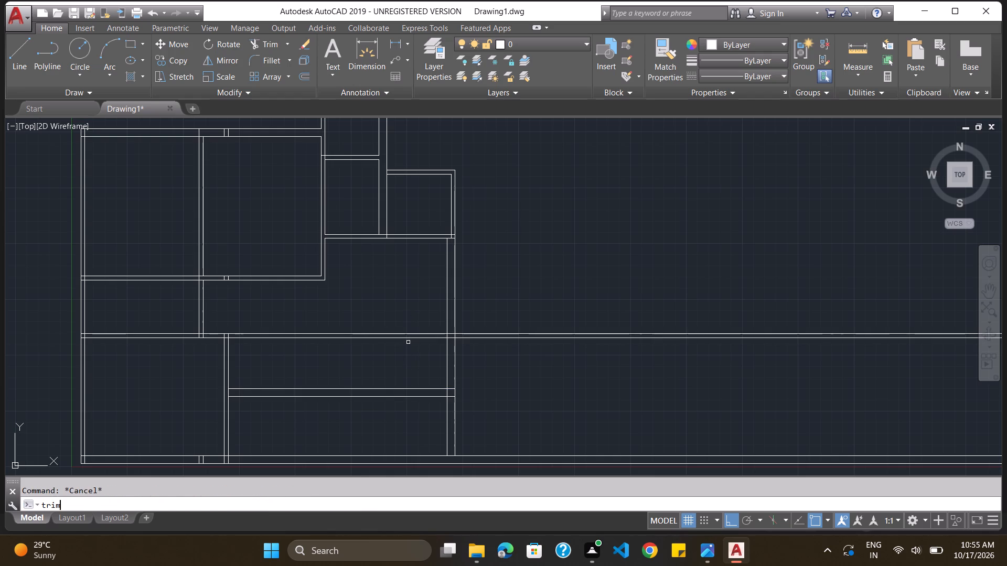
key("Return")
left_click(410, 334)
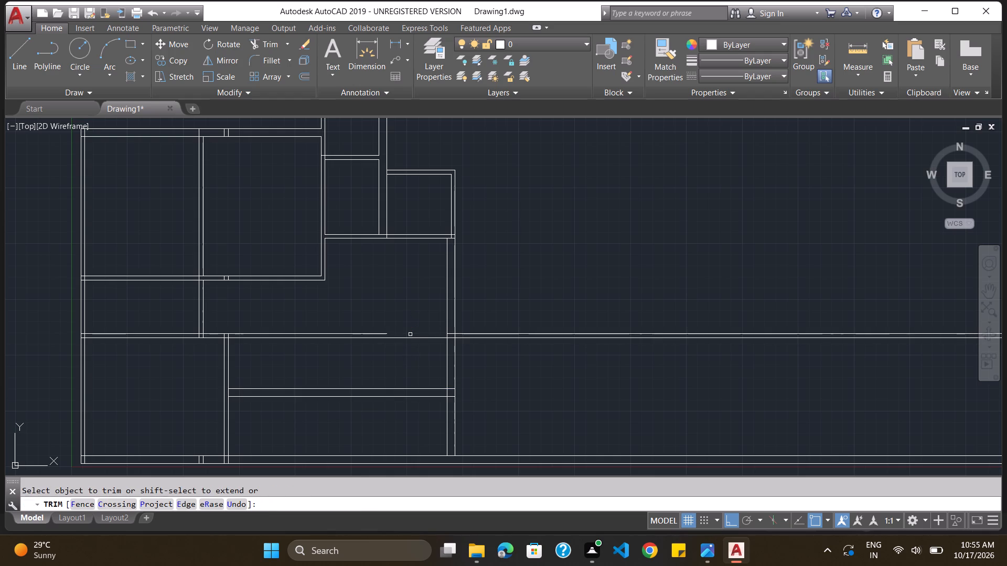
left_click(410, 339)
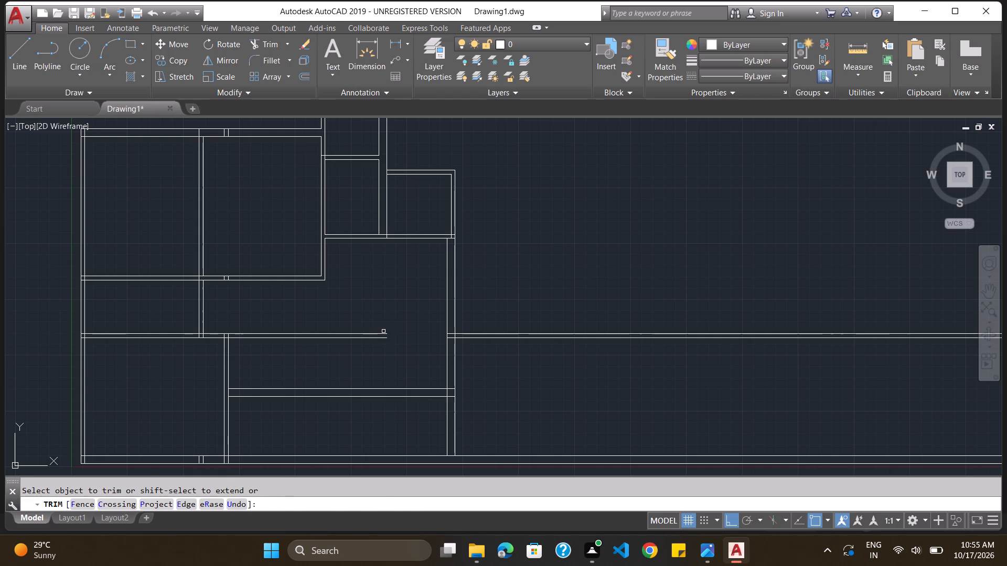
left_click(383, 331)
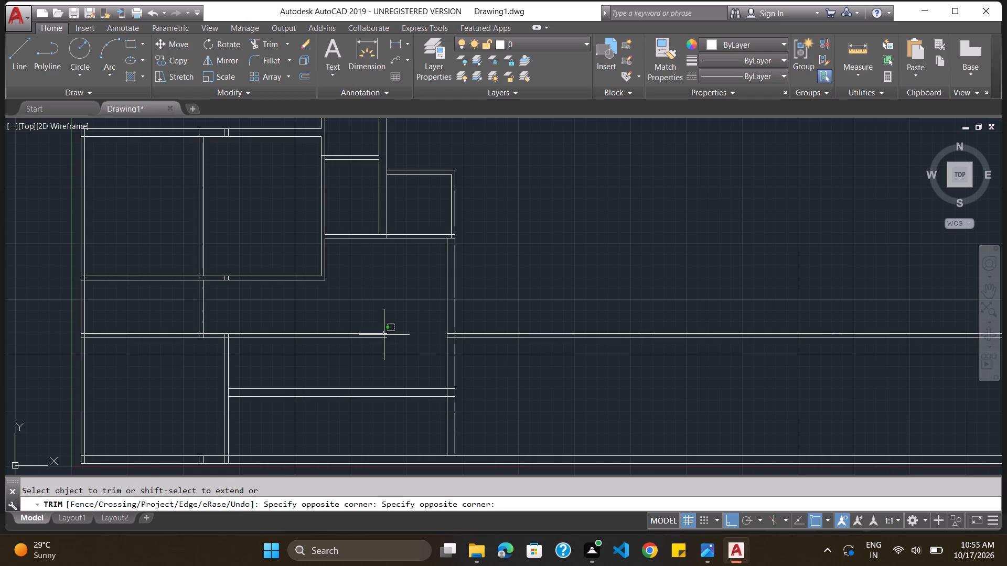
left_click(384, 335)
left_click(384, 340)
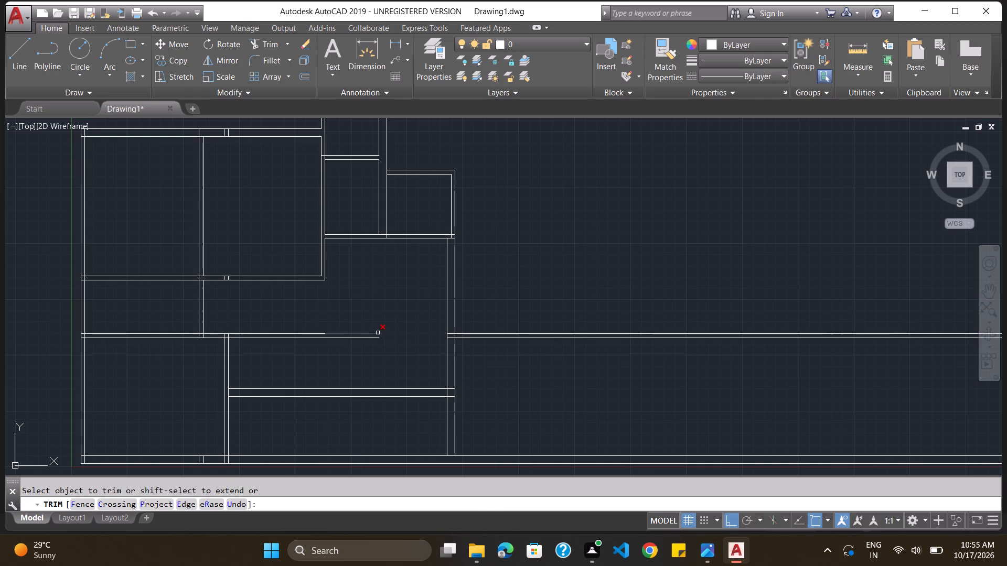
left_click(378, 332)
left_click(376, 339)
left_click(305, 334)
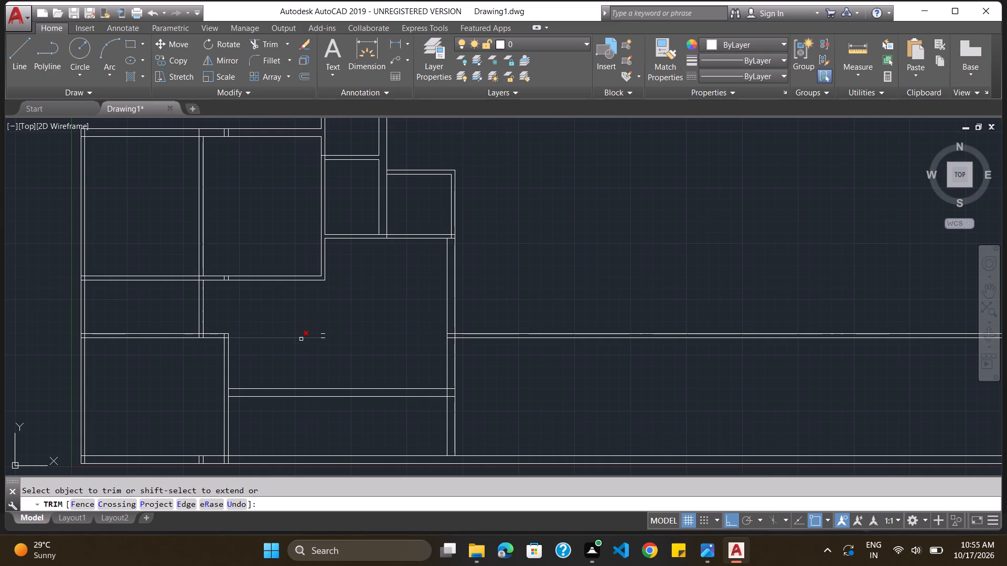
left_click(301, 340)
key("Escape")
Delete the two short line fragments left in the middle of the trimmed cross wall.
left_click(320, 333)
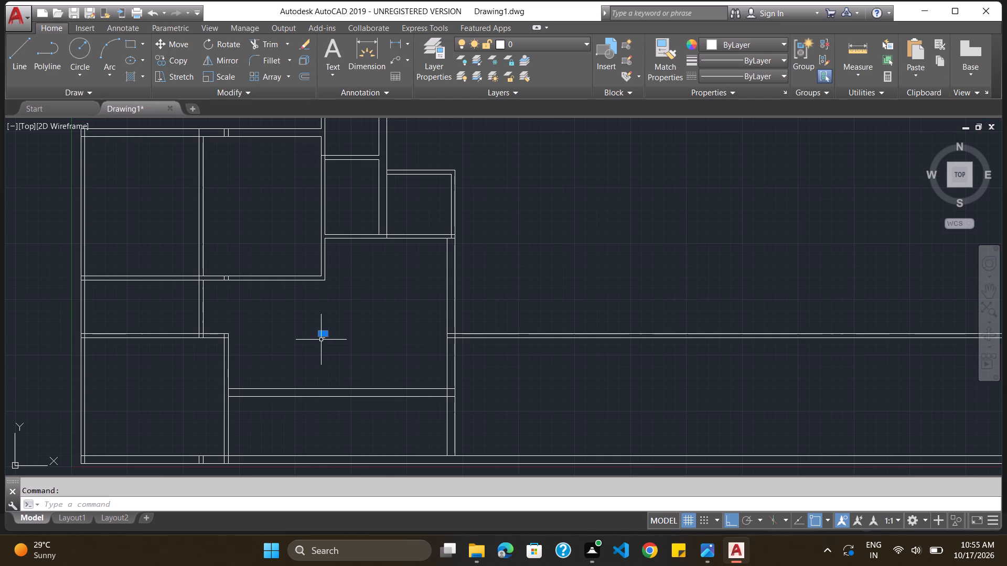
left_click(321, 340)
key("Delete")
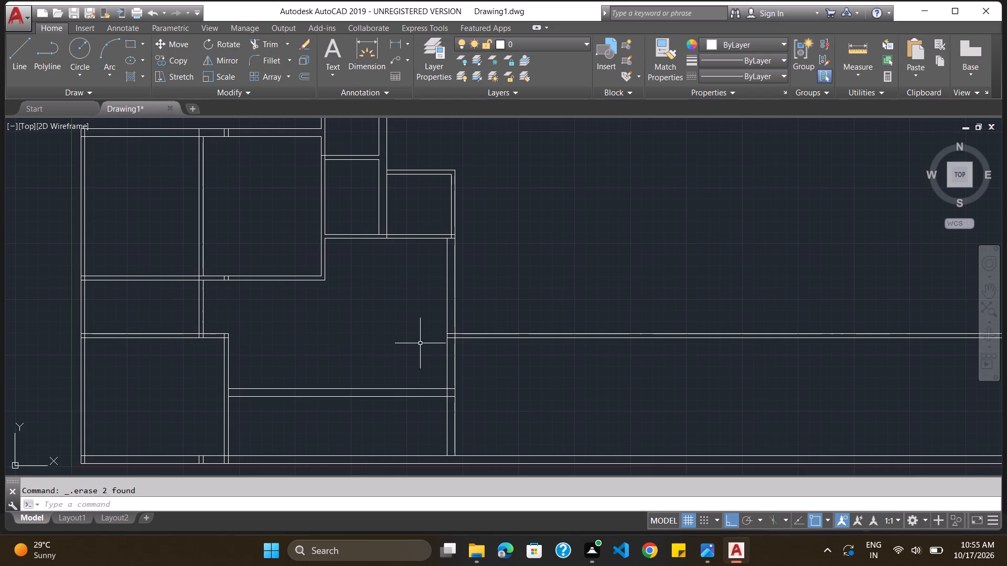
Trim both middle cross wall lines where they run outside the right outer wall.
key("Escape")
type("trim")
key("Return")
key("Return")
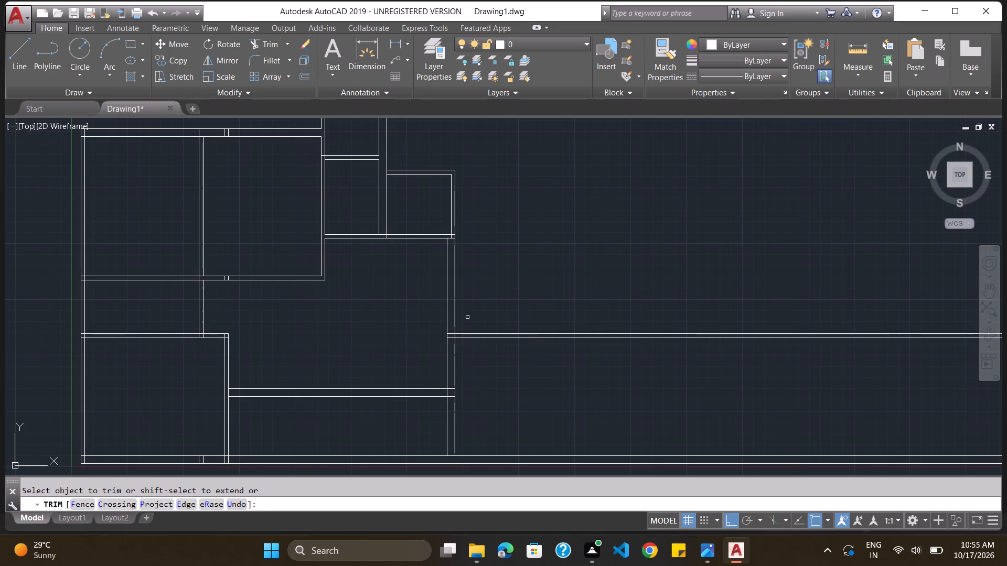
left_click(477, 335)
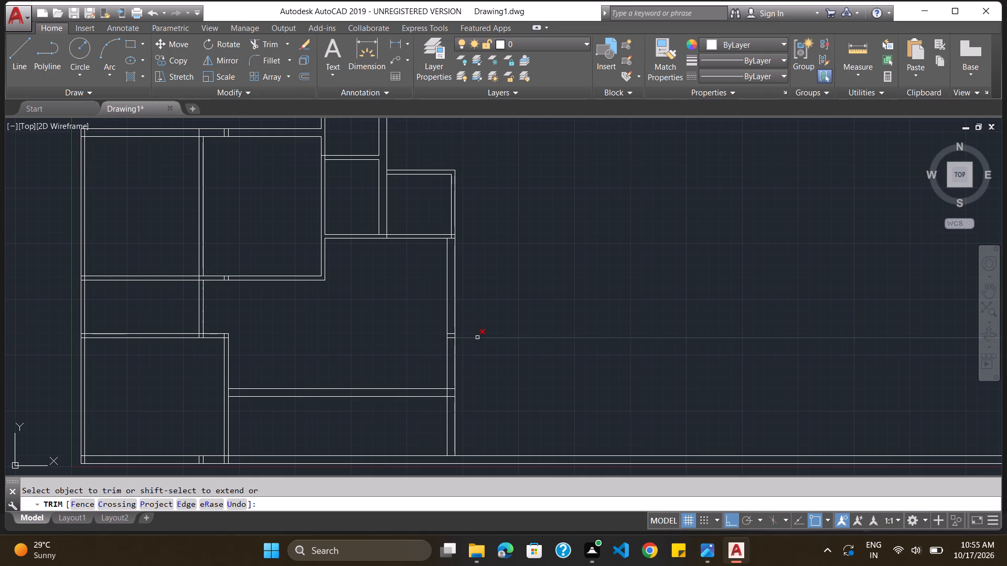
left_click(477, 338)
Delete the two short cross wall fragments left between the two lines of the right outer wall.
scroll(477, 338, "up", 5, "ctrl")
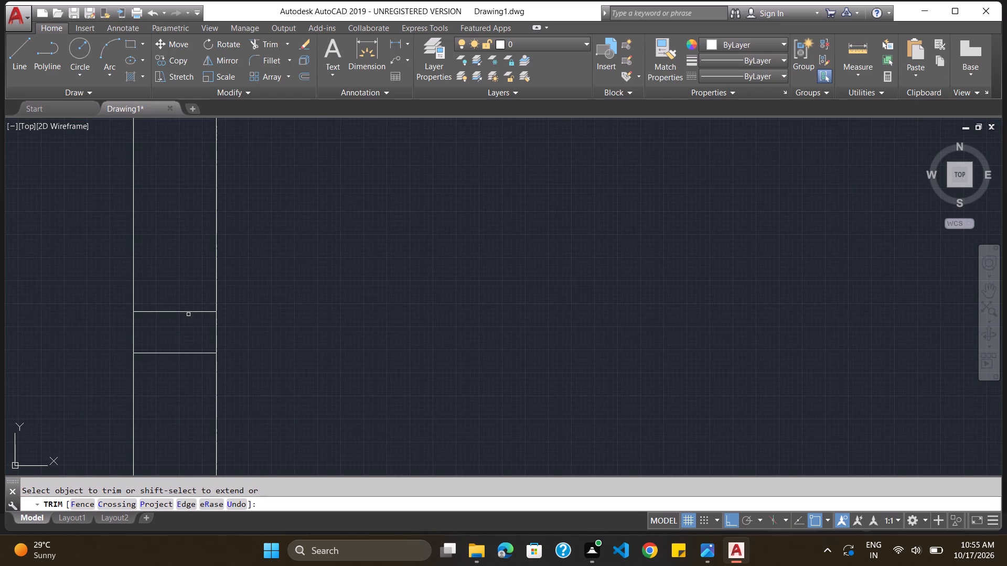
left_click(183, 312)
key("Escape")
left_click(183, 312)
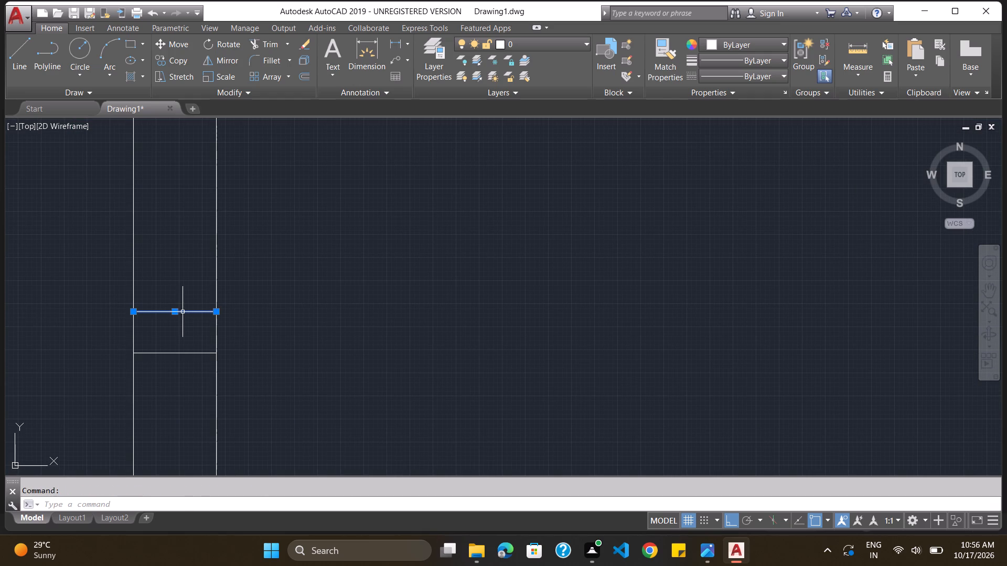
key("Delete")
left_click(179, 354)
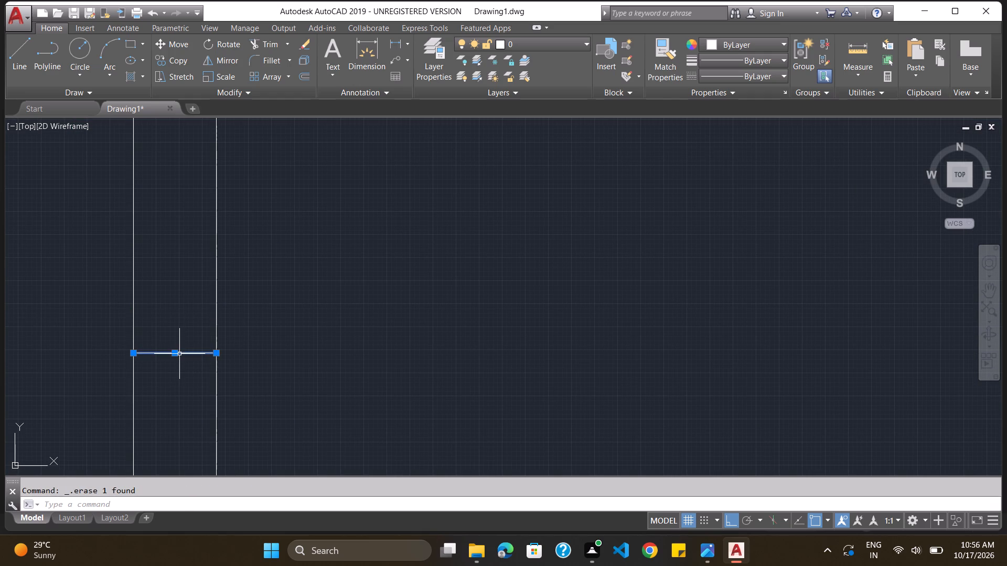
key("Delete")
scroll(179, 354, "down", 6, "ctrl")
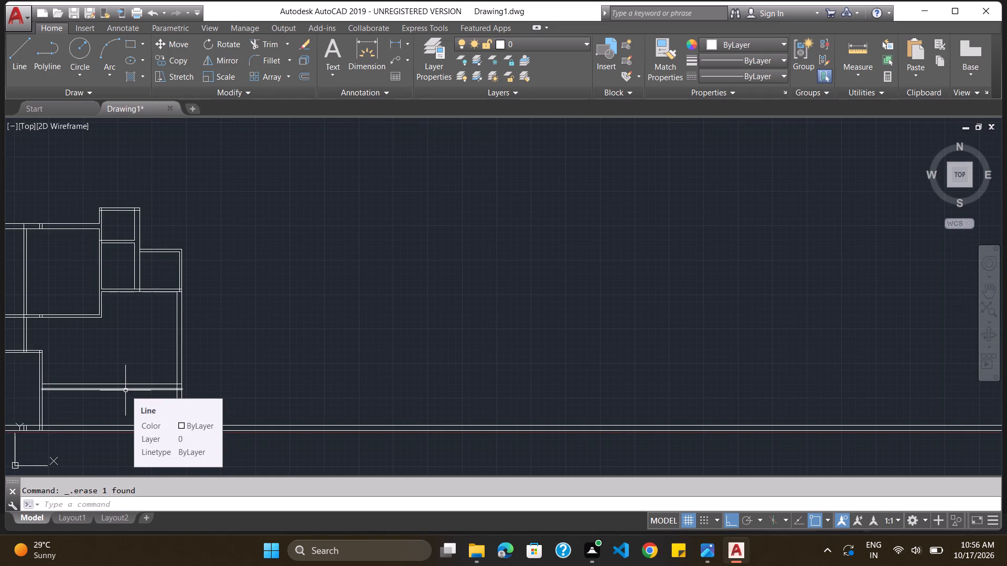
Trim both bottom wall lines outside the right outer wall and the adjoining stretch just inside it.
key("Escape")
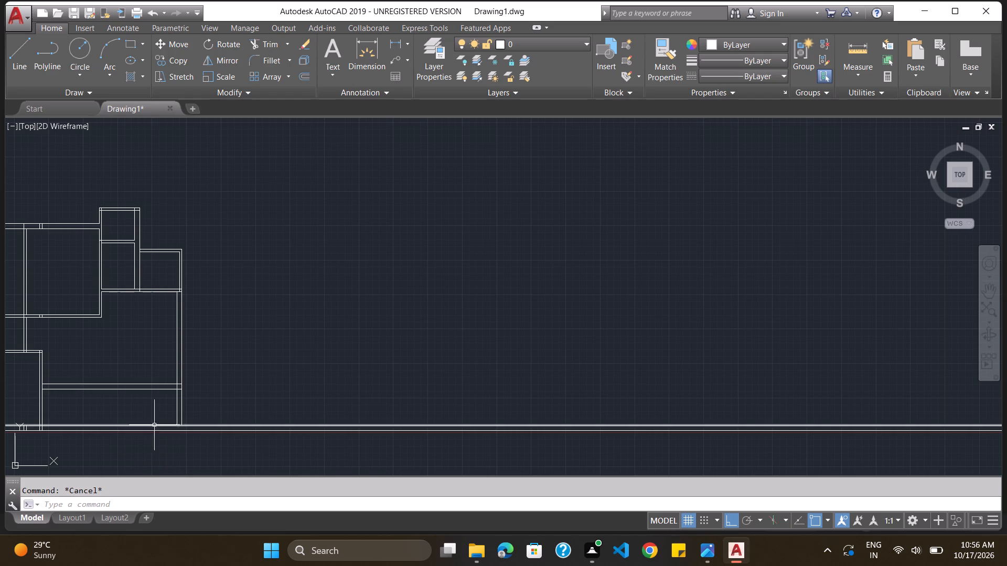
type("tri")
key("m")
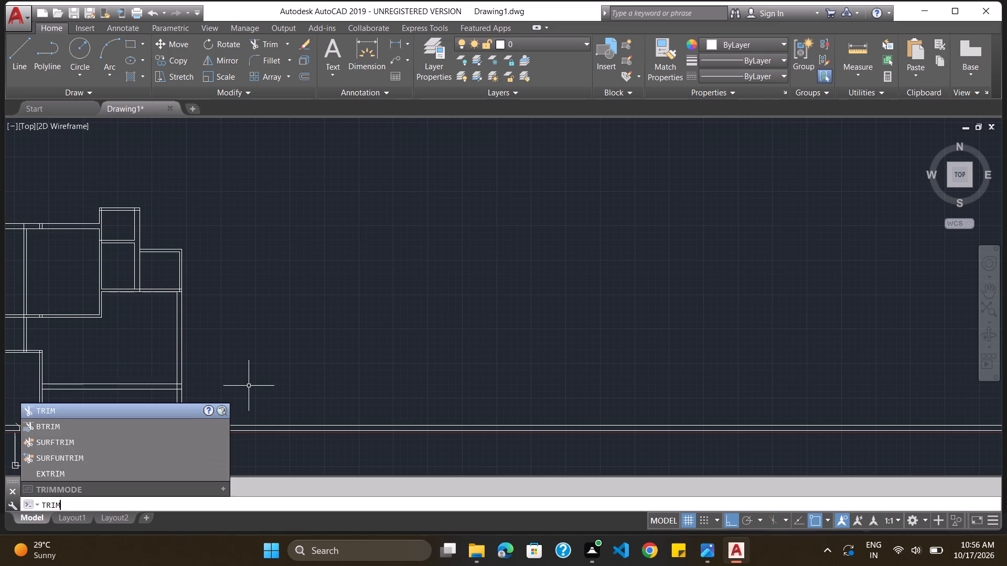
key("Return")
key("Return")
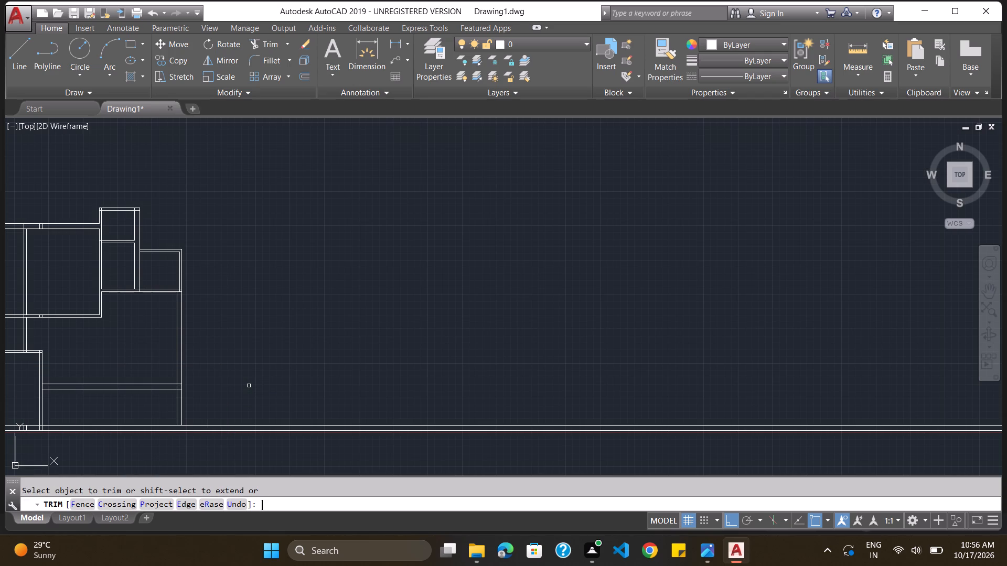
left_click(138, 425)
left_click(196, 426)
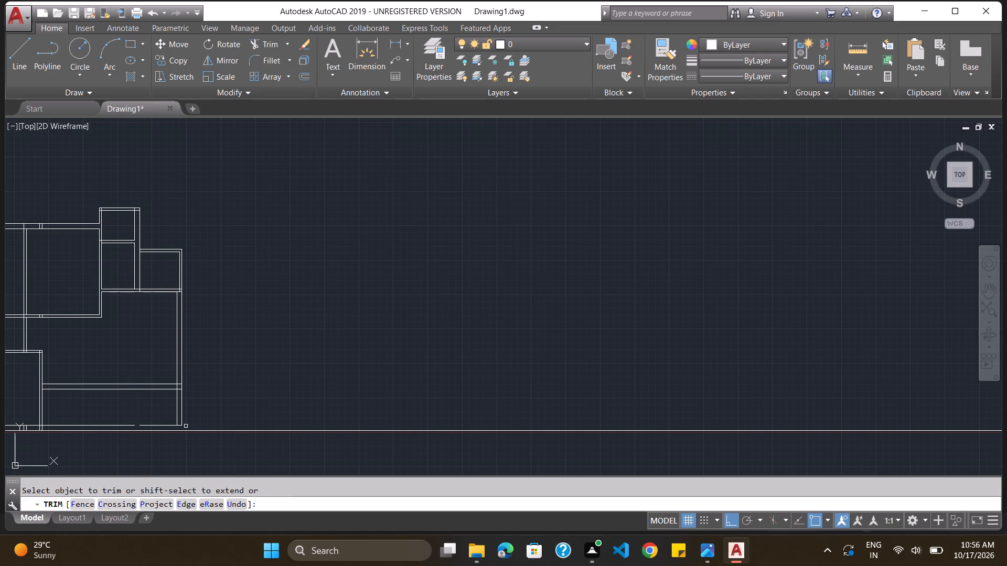
left_click(160, 423)
left_click(158, 429)
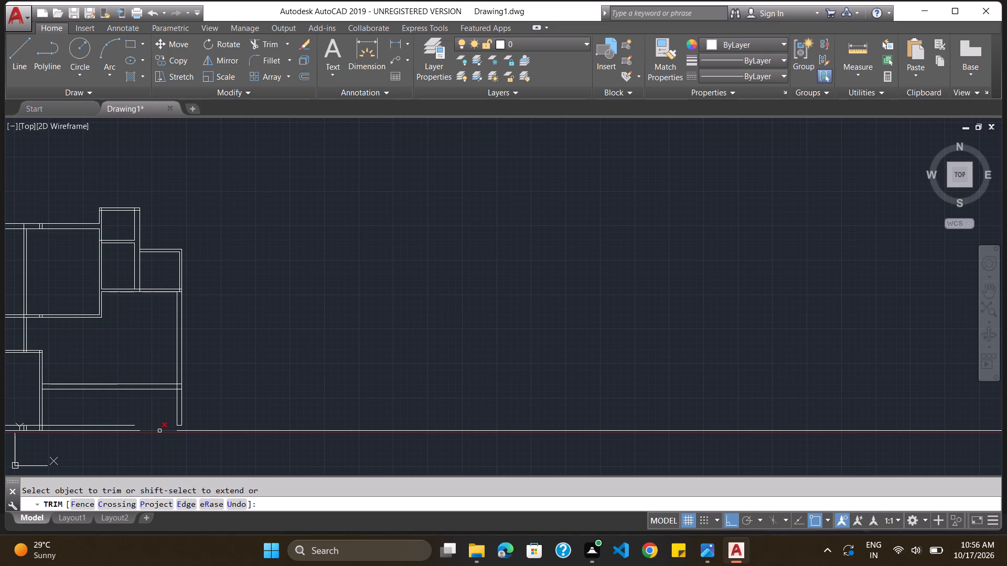
left_click(159, 431)
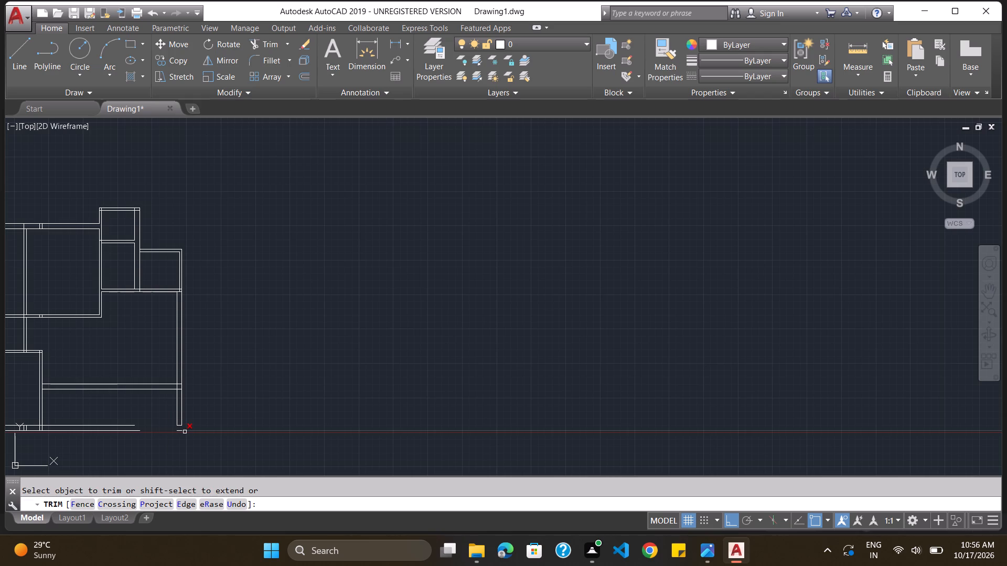
left_click(185, 432)
left_click(181, 432)
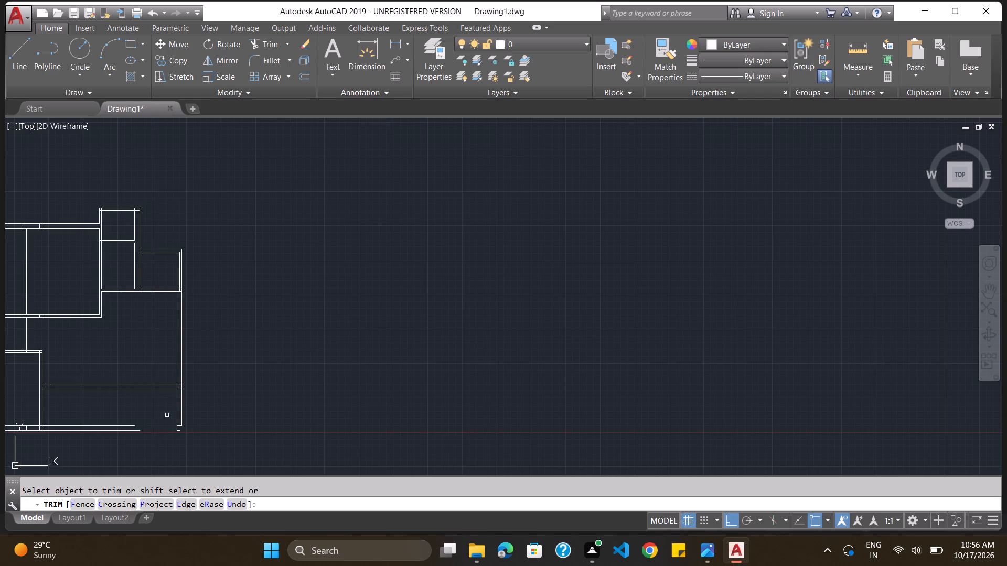
Trim both right outer wall lines below the middle cross wall.
left_click(175, 408)
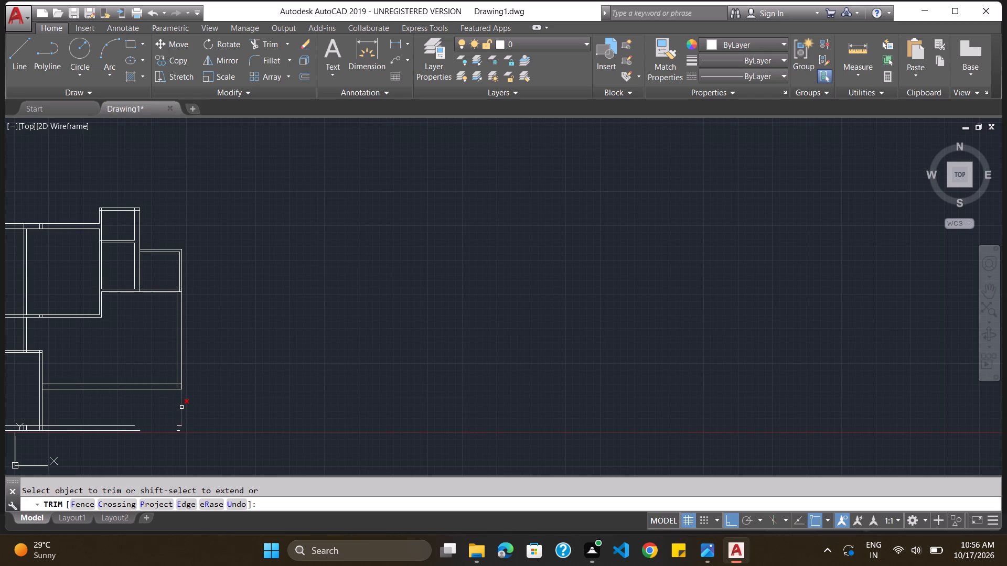
left_click(181, 407)
Trim the remaining stretches of both bottom wall lines to the right of the lower-left room.
left_click(126, 427)
left_click(95, 426)
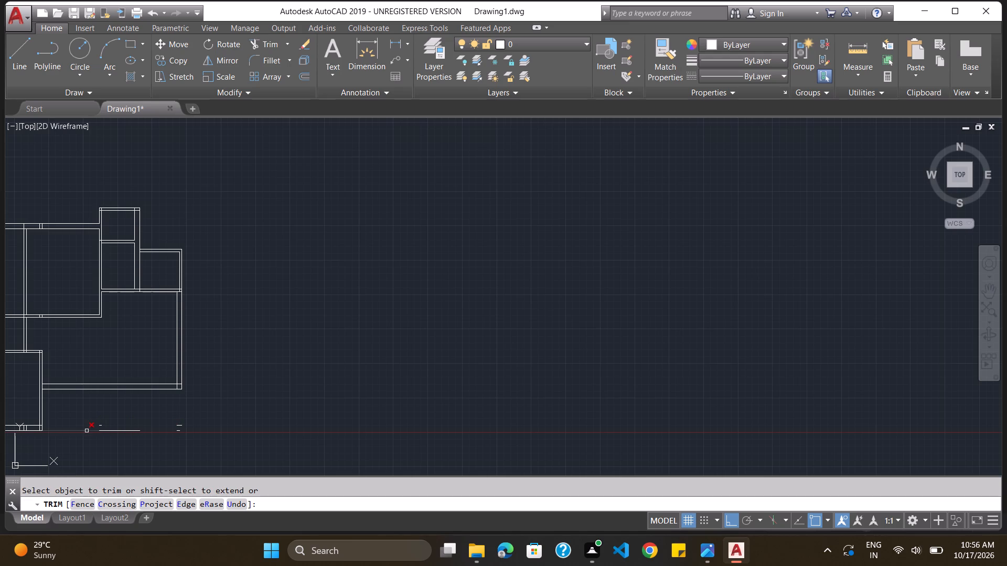
left_click(87, 431)
left_click(109, 432)
key("Escape")
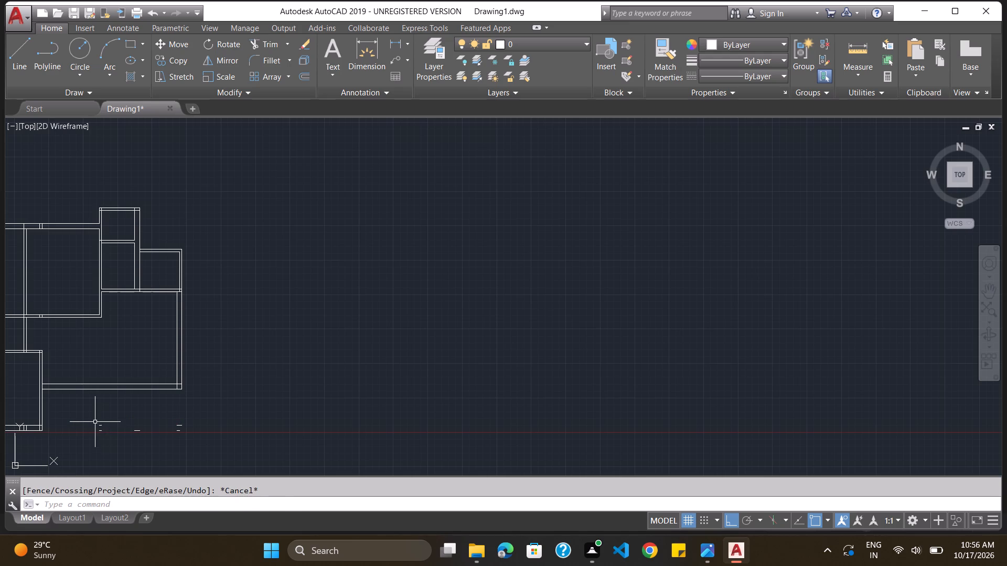
Delete the short bottom wall line fragments left below the middle cross wall.
left_click_drag(95, 421, 199, 420)
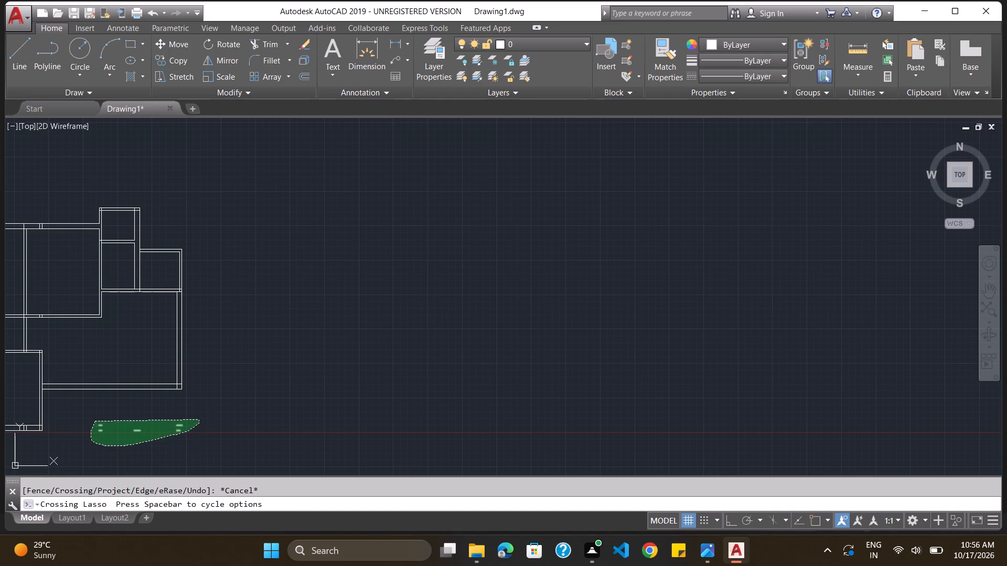
key("Delete")
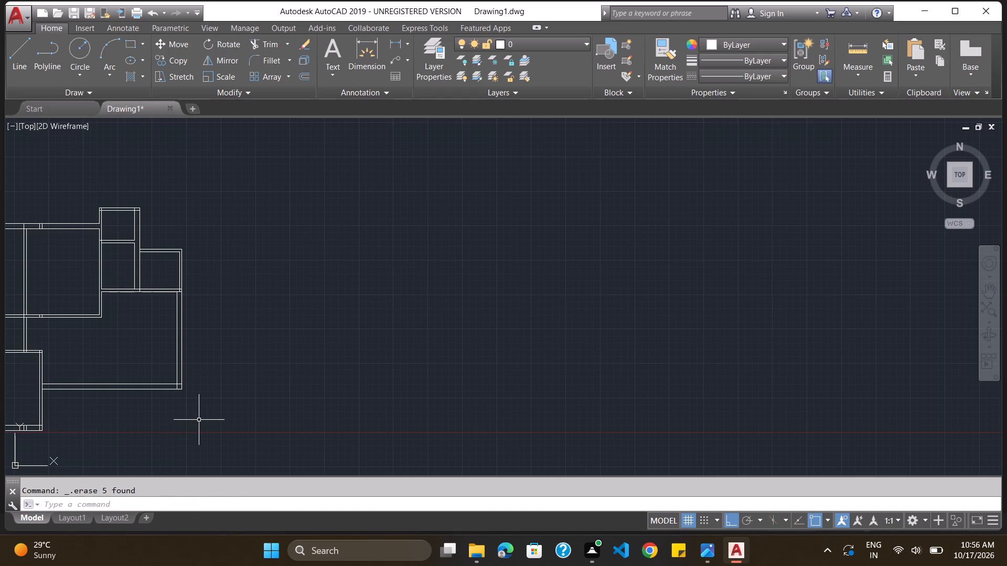
key("Escape")
Trim the overlapping line ends where the middle cross wall meets the right outer wall to form a clean corner.
type("trim")
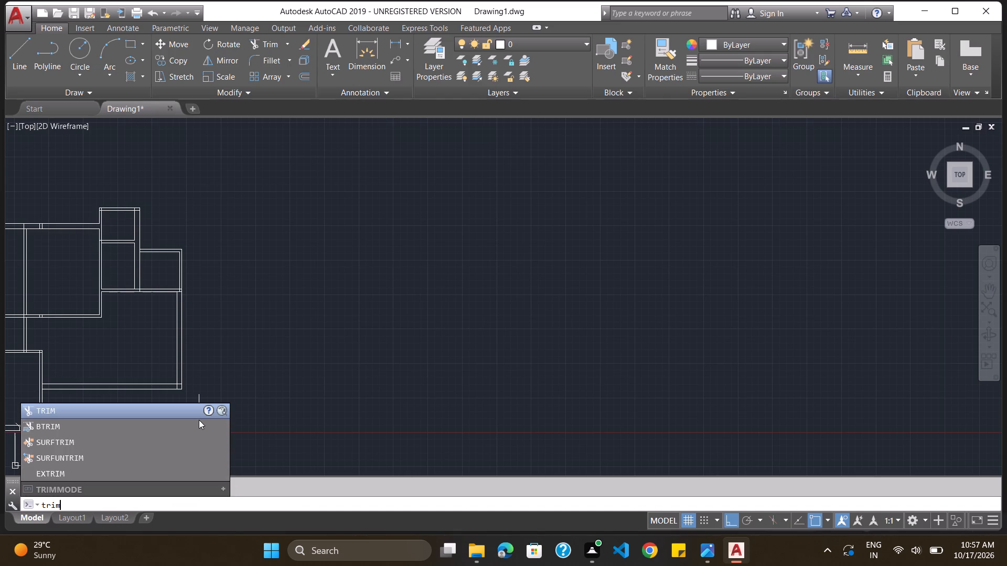
key("Return")
key("Return")
scroll(199, 420, "up", 3, "ctrl")
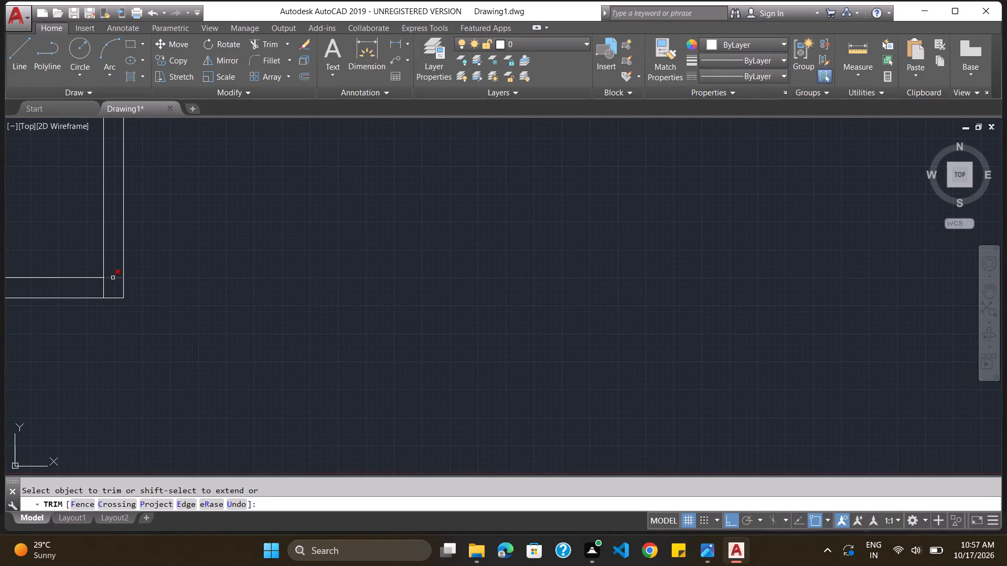
left_click(113, 278)
left_click(102, 285)
Extend both middle cross wall lines left and both central partition wall lines down to meet in a corner inside the lower-left room.
scroll(102, 285, "down", 6, "ctrl")
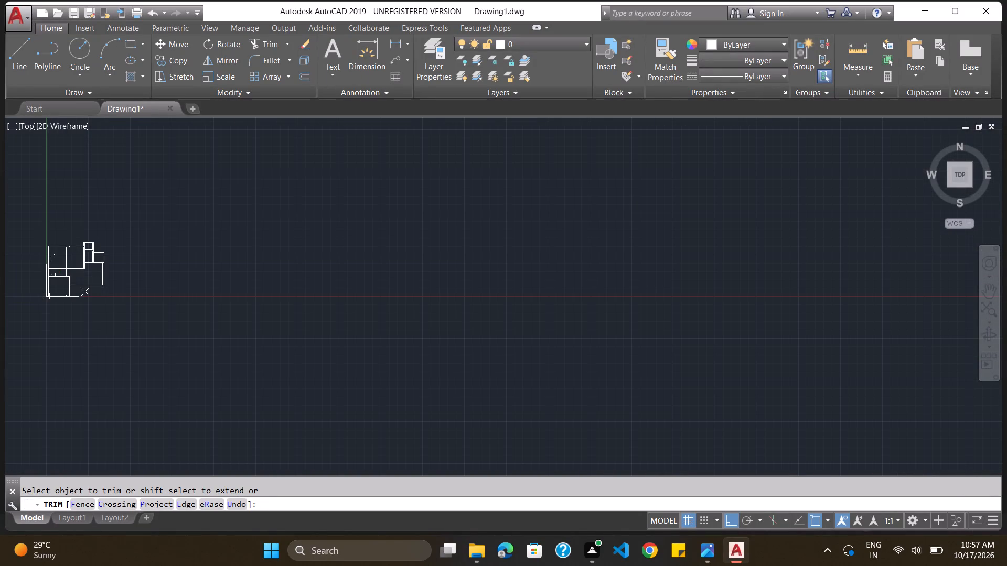
scroll(53, 274, "up", 6, "ctrl")
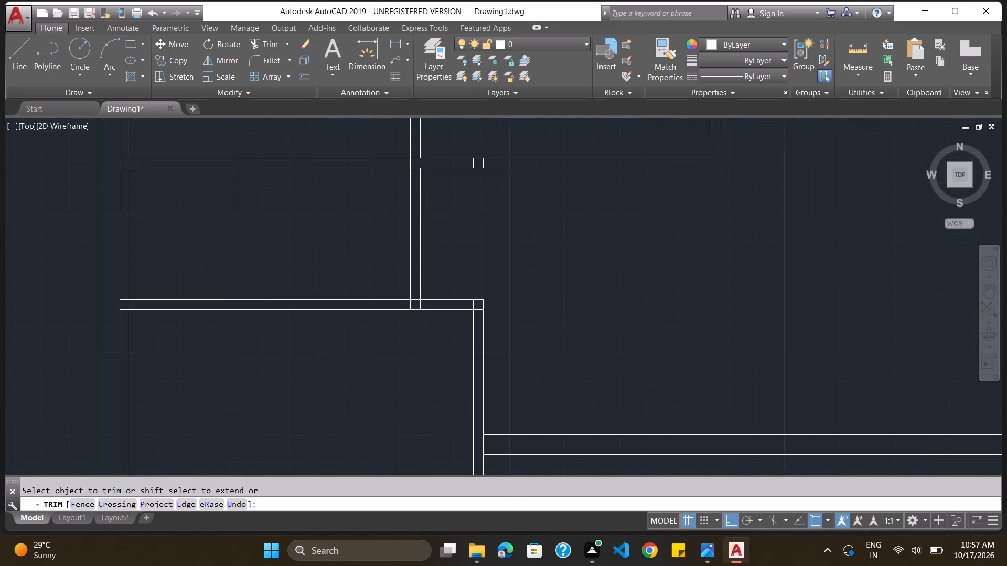
scroll(22, 277, "down", 3, "ctrl")
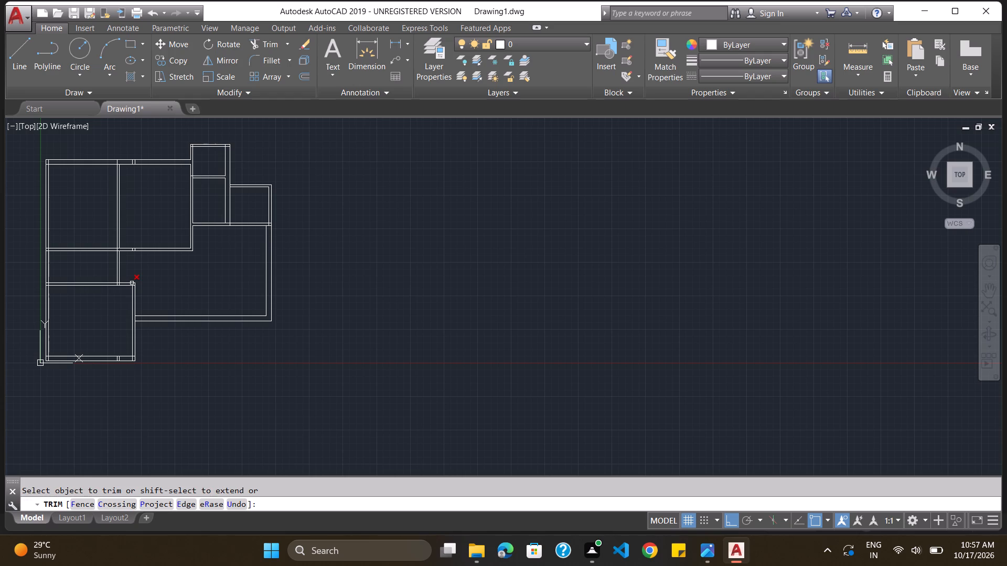
left_click(146, 317, "shift")
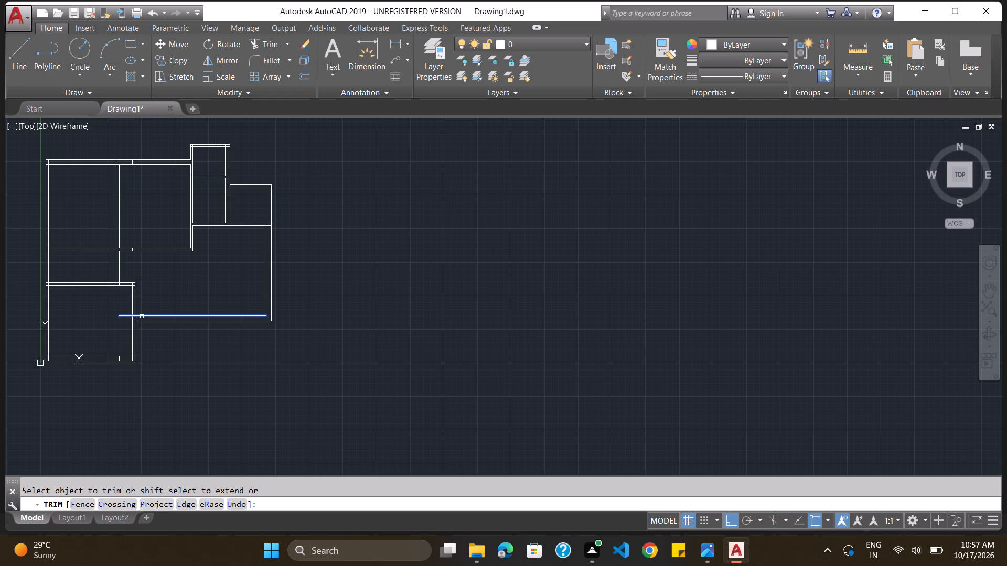
left_click(142, 317, "shift")
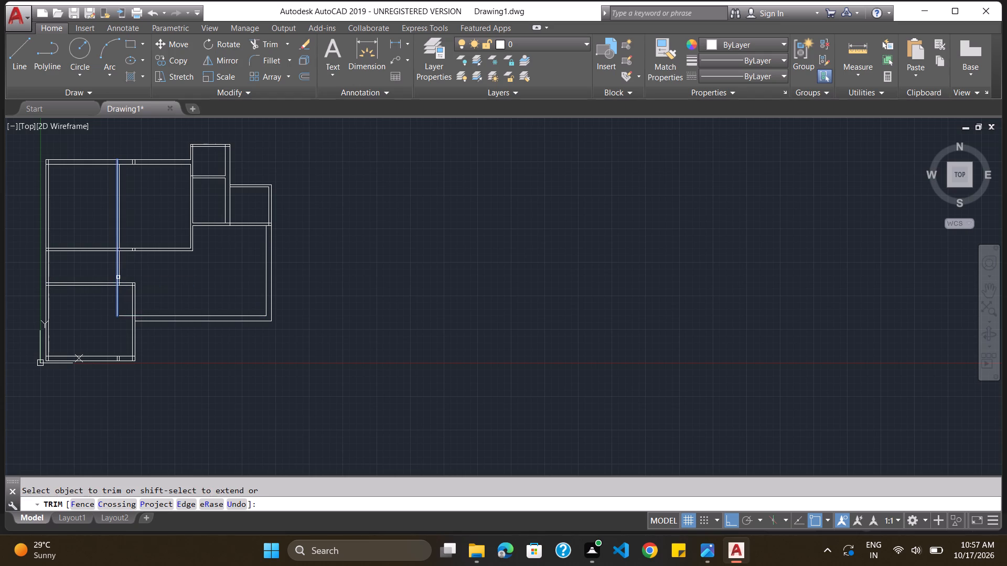
left_click(118, 277, "shift")
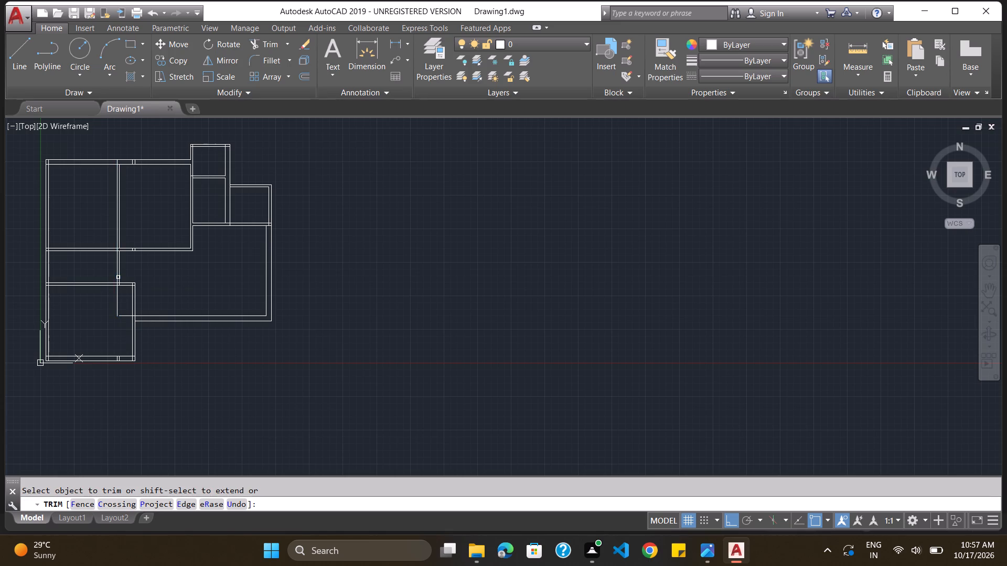
left_click(116, 280, "shift")
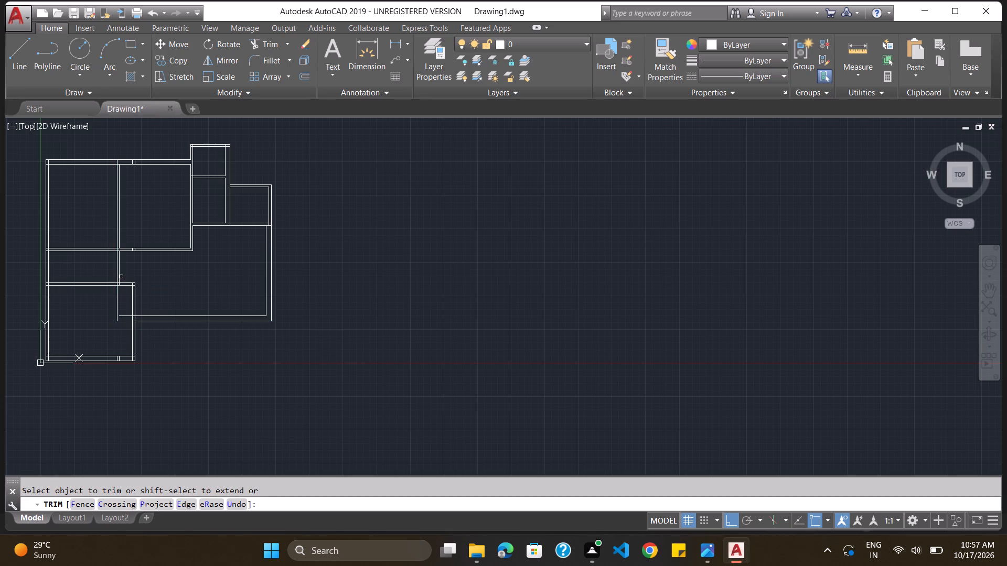
left_click(120, 274, "shift")
left_click(156, 323, "shift")
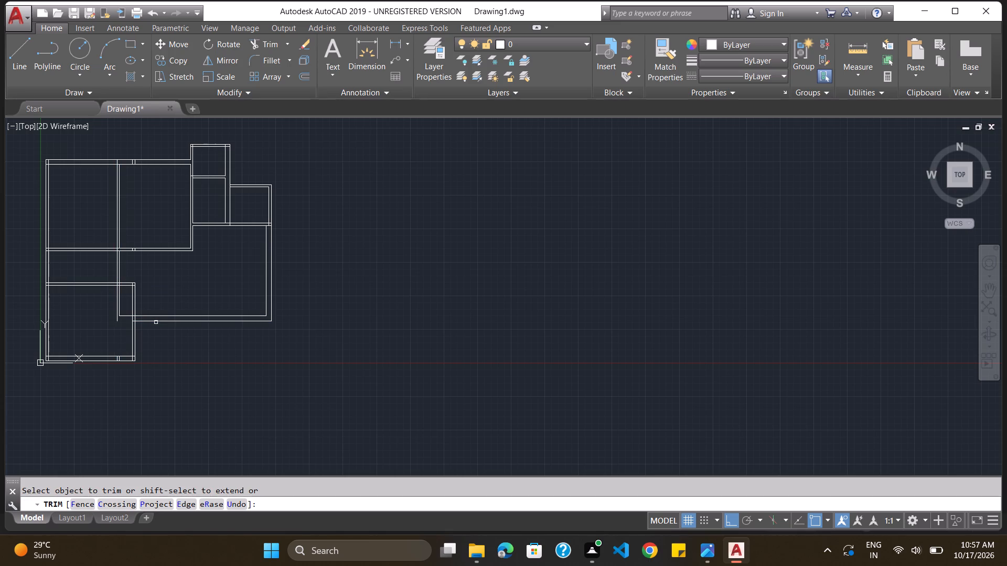
left_click(156, 322, "shift")
left_click(153, 321, "shift")
Trim the lower-left room's top wall beyond the central partition and its right wall above the middle cross wall.
left_click(127, 284)
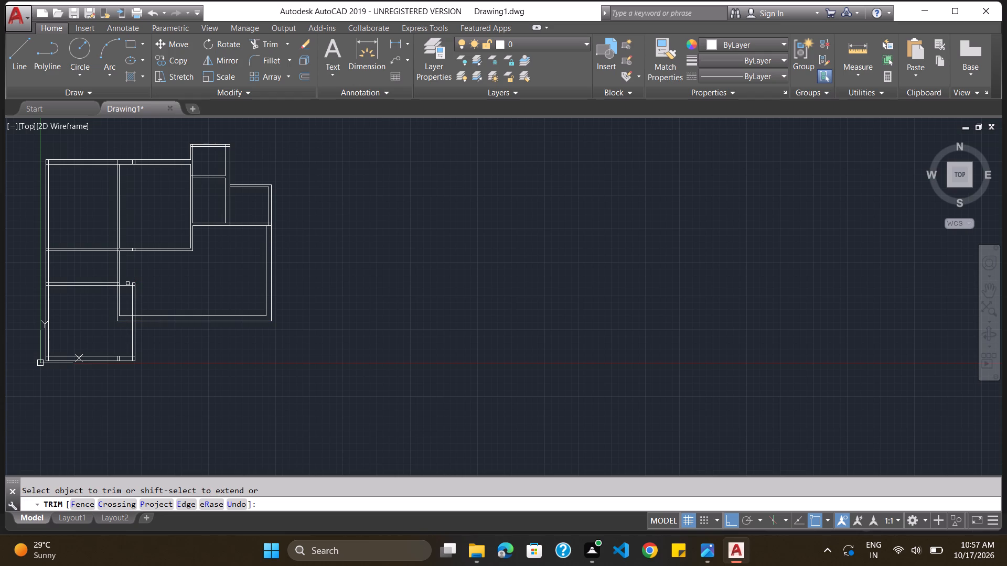
left_click_drag(127, 286, 131, 293)
left_click(131, 293)
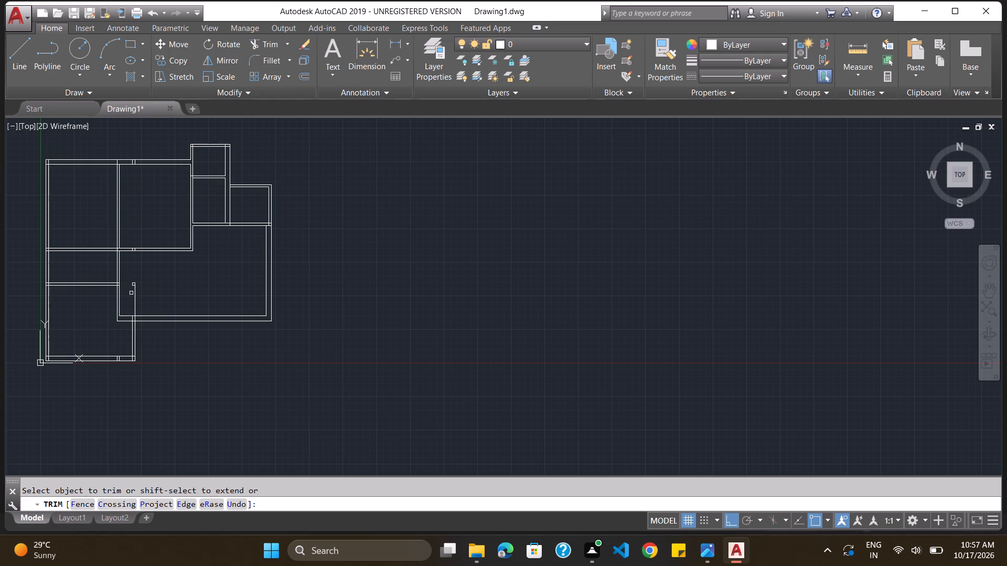
left_click(135, 294)
key("Escape")
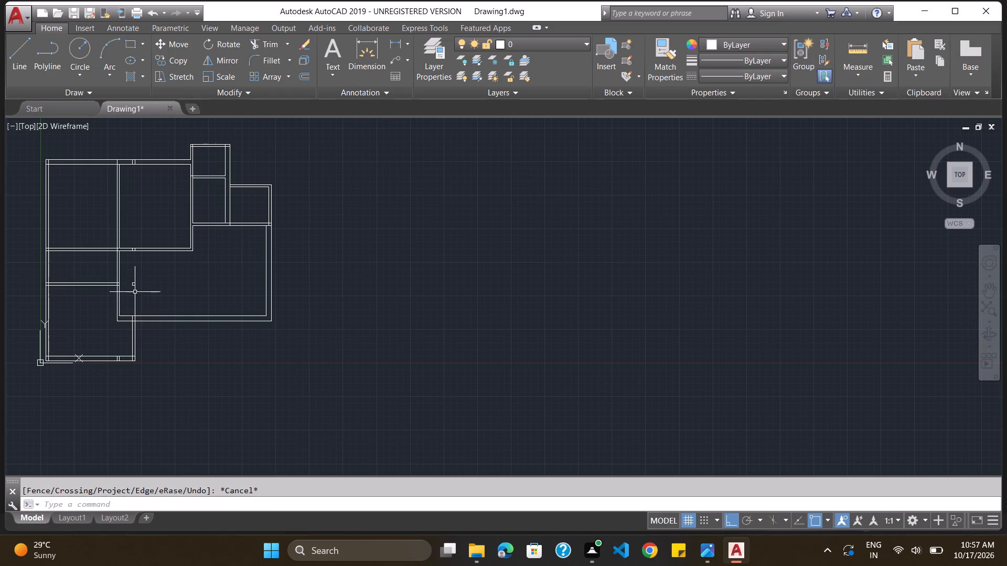
Delete the stray small line fragments floating inside the large lower-right room, just east of the central partition wall.
left_click(134, 283)
key("Delete")
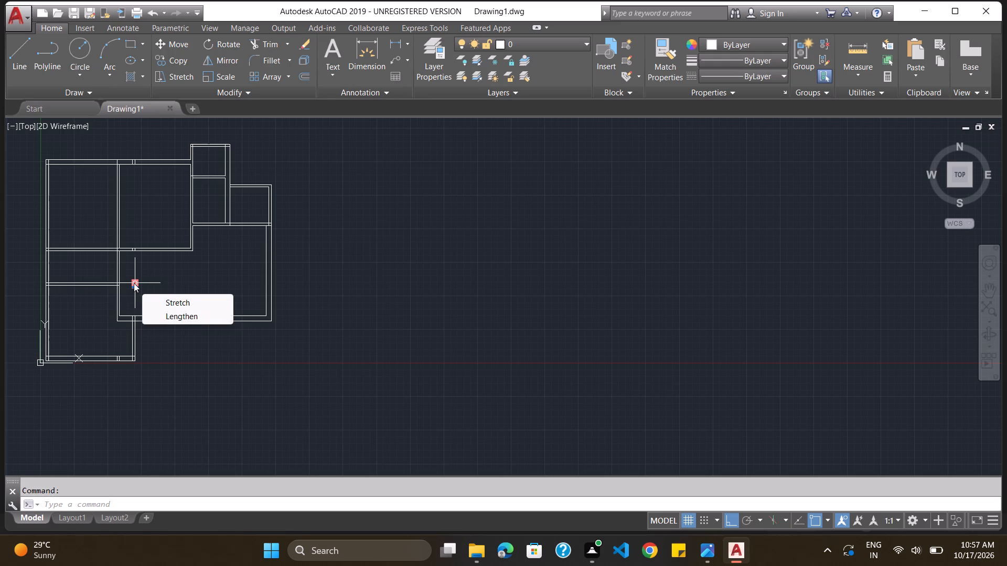
key("Delete")
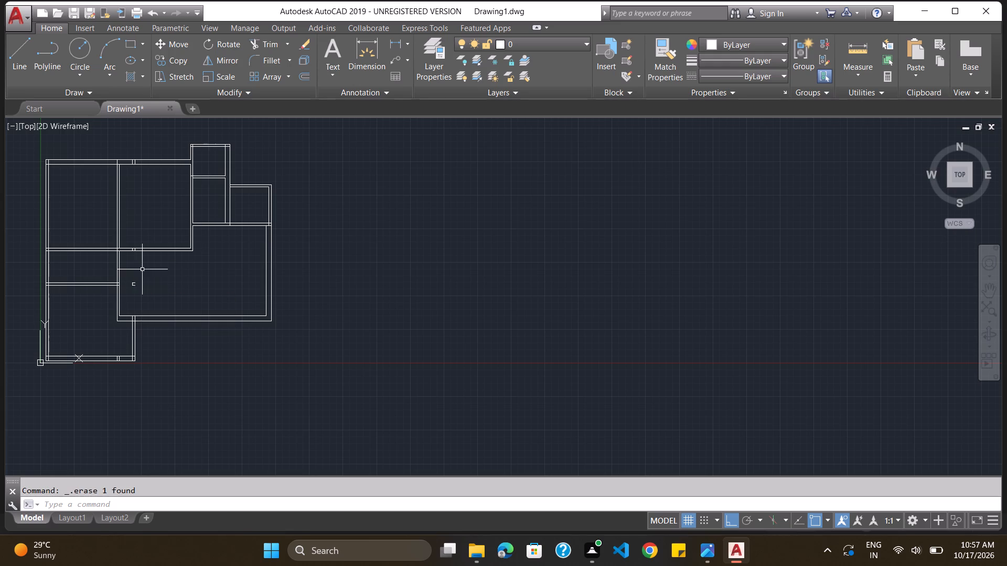
scroll(137, 271, "up", 5, "ctrl")
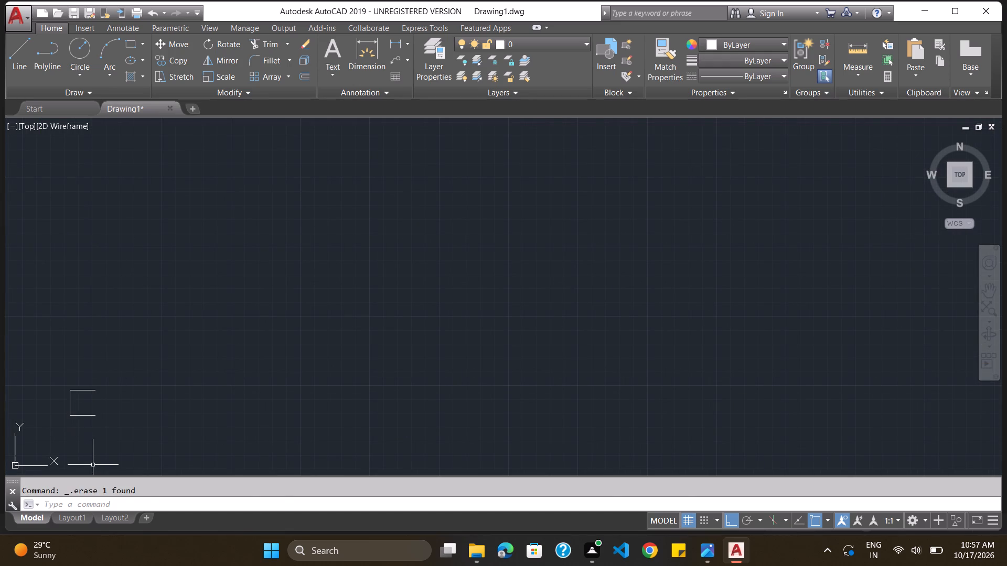
left_click_drag(93, 464, 91, 430)
key("Delete")
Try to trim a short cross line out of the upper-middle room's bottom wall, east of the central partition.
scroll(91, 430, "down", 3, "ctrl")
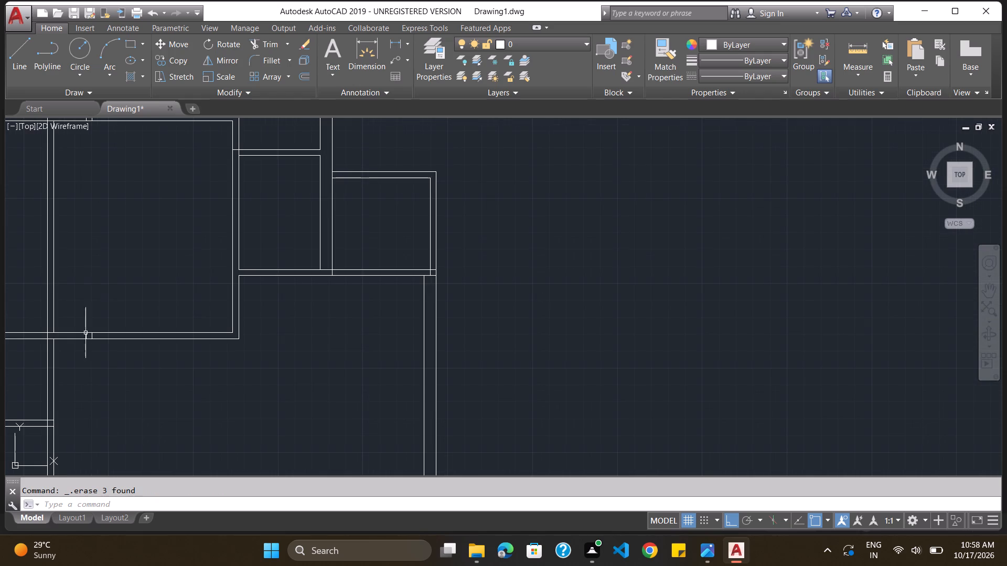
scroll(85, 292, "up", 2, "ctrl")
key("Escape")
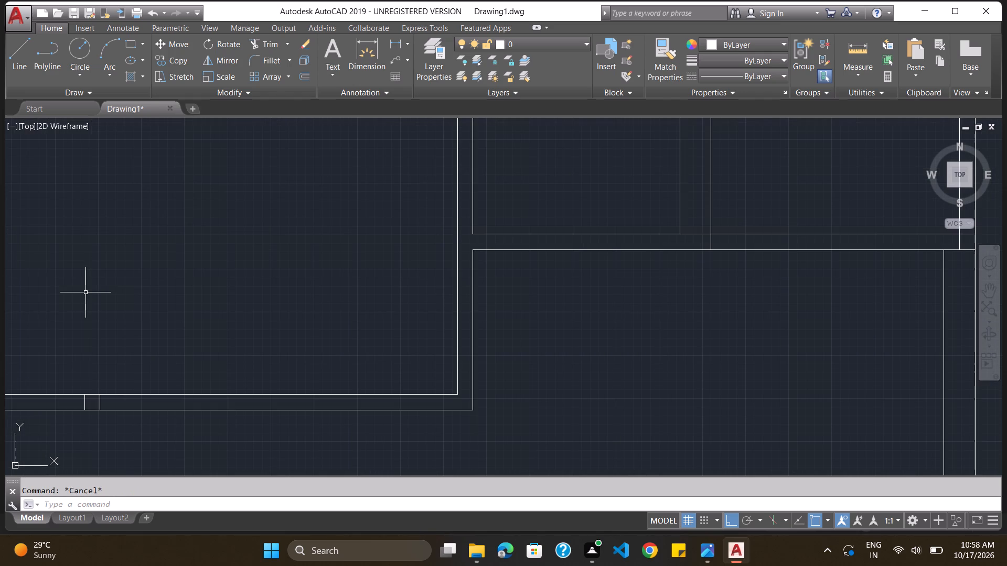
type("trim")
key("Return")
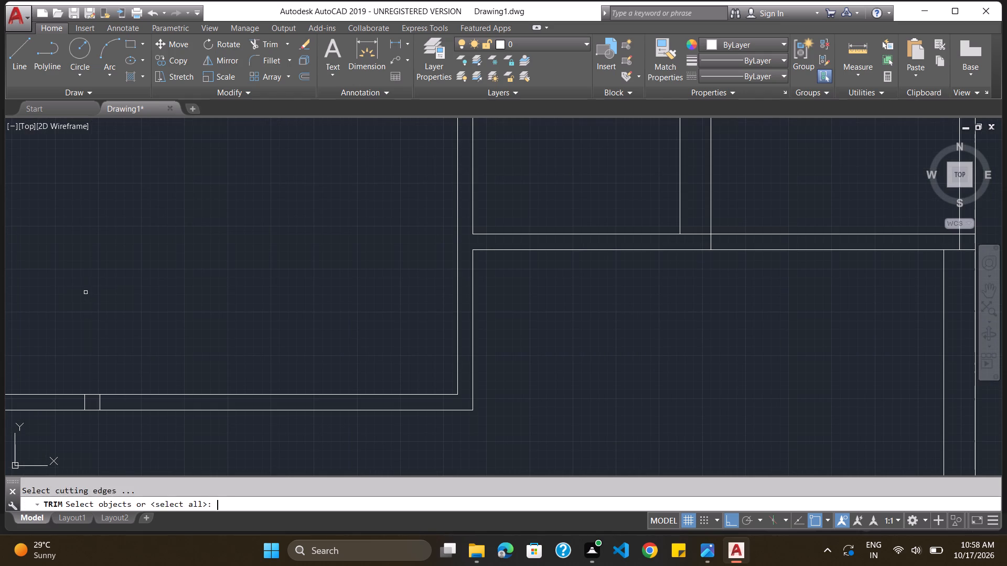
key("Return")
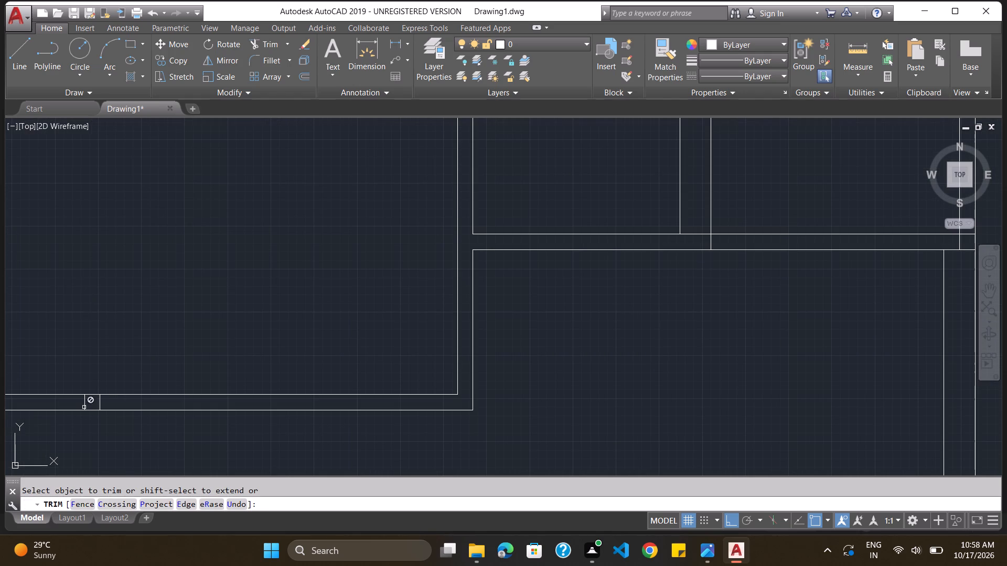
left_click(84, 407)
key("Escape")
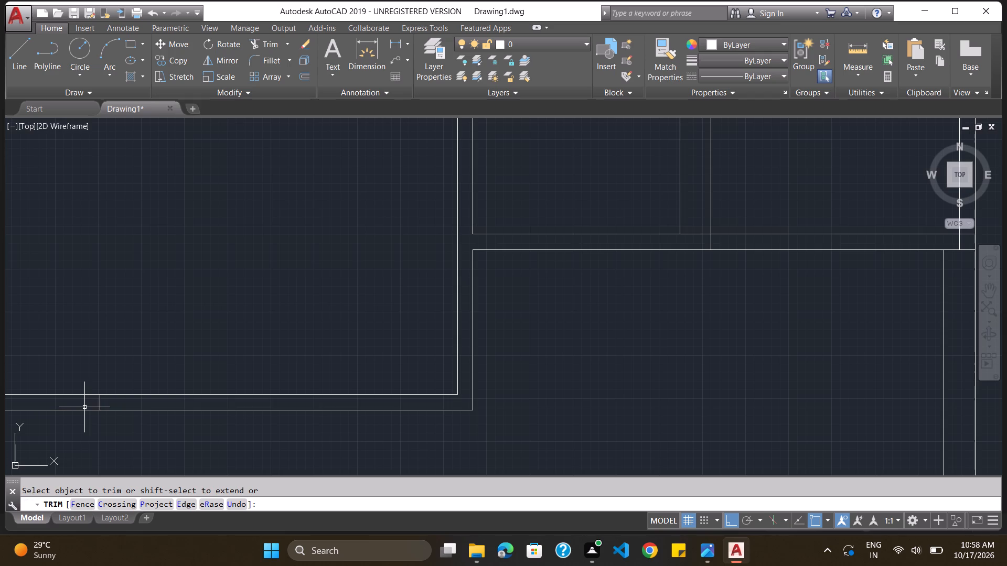
Delete the two short vertical lines crossing the upper-middle room's bottom wall, east of the central partition.
left_click(84, 407)
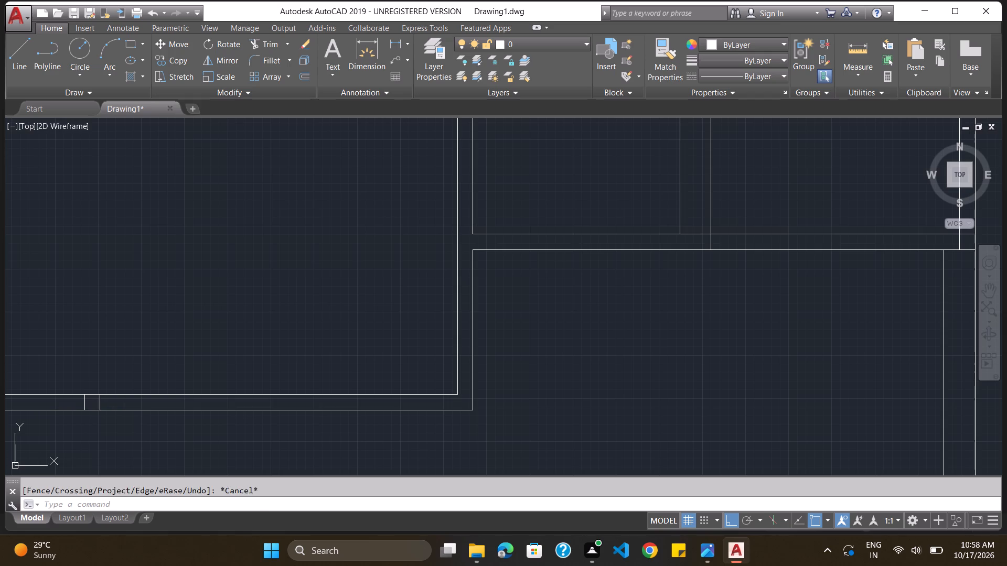
left_click(98, 407)
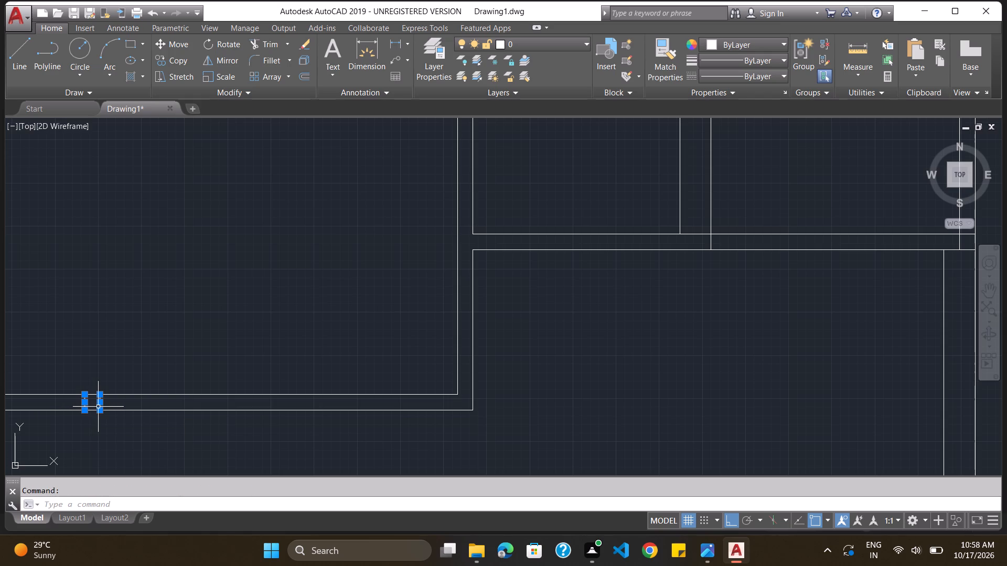
key("Delete")
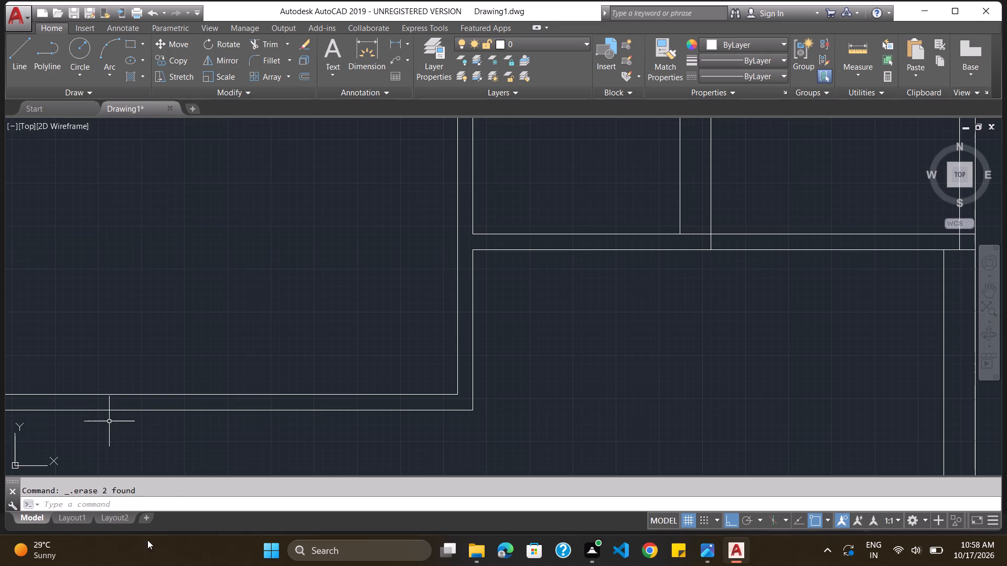
Turn on command history logging with the LOGFILEON command.
left_click(156, 504)
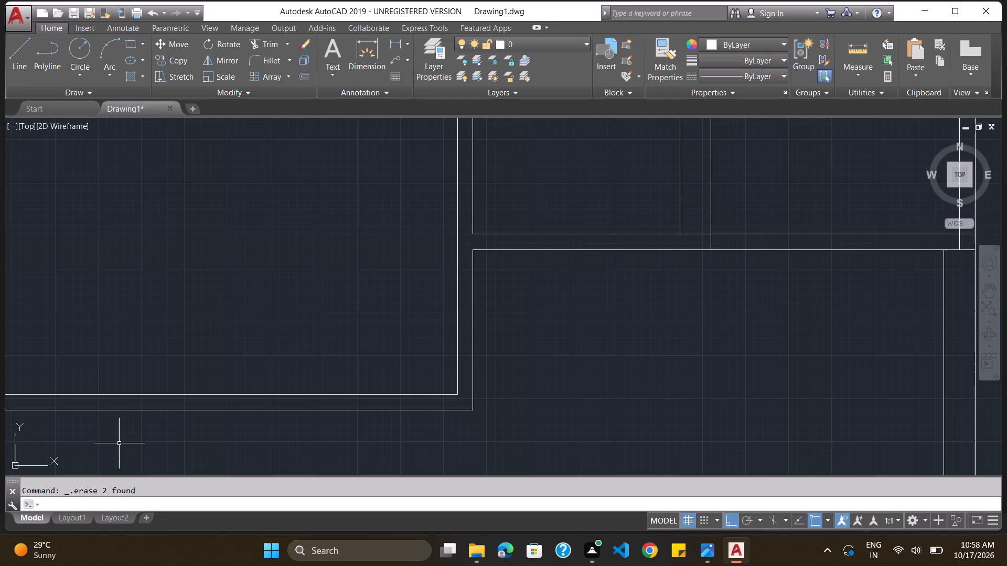
type("logfile")
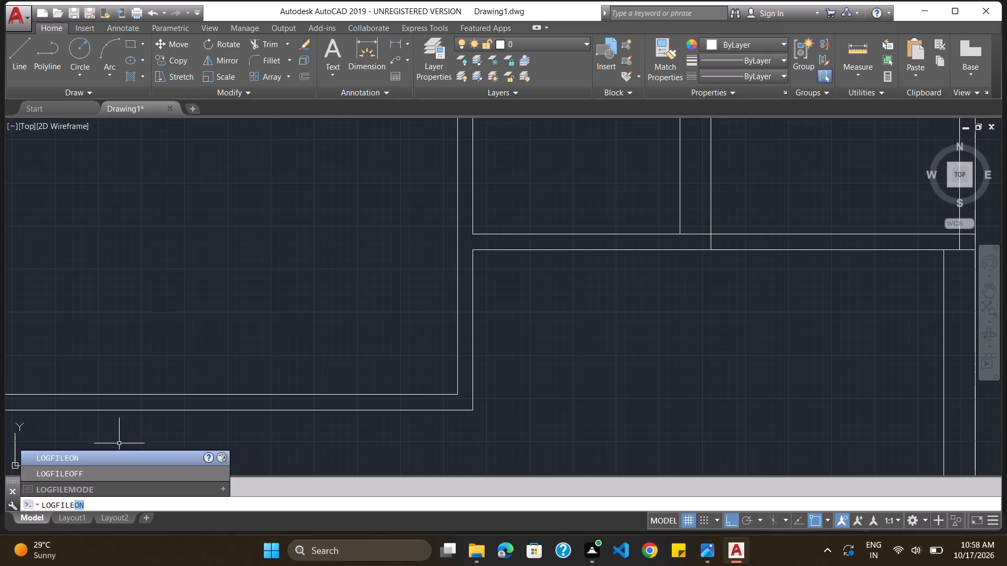
key("Return")
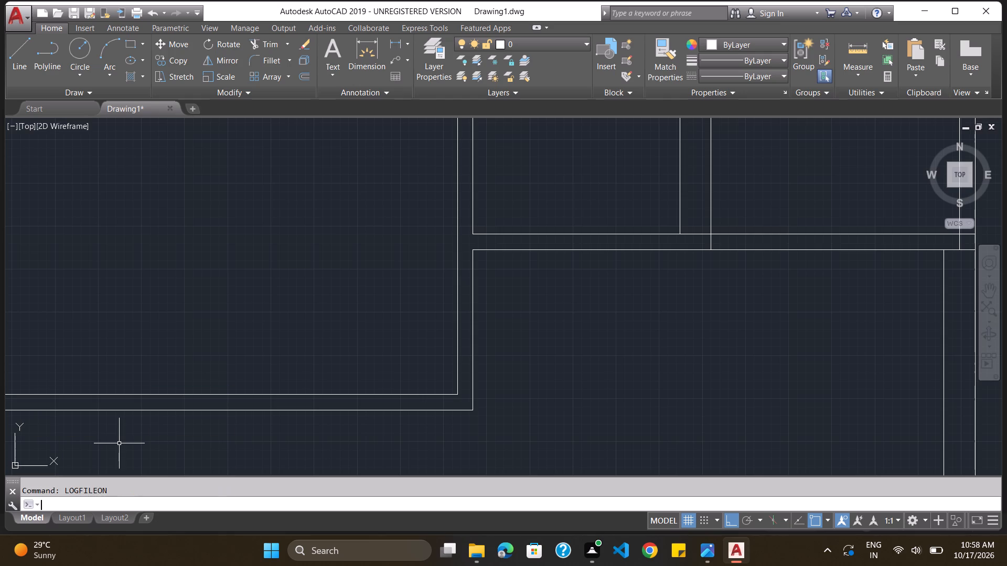
scroll(156, 504, "down", 2, "ctrl")
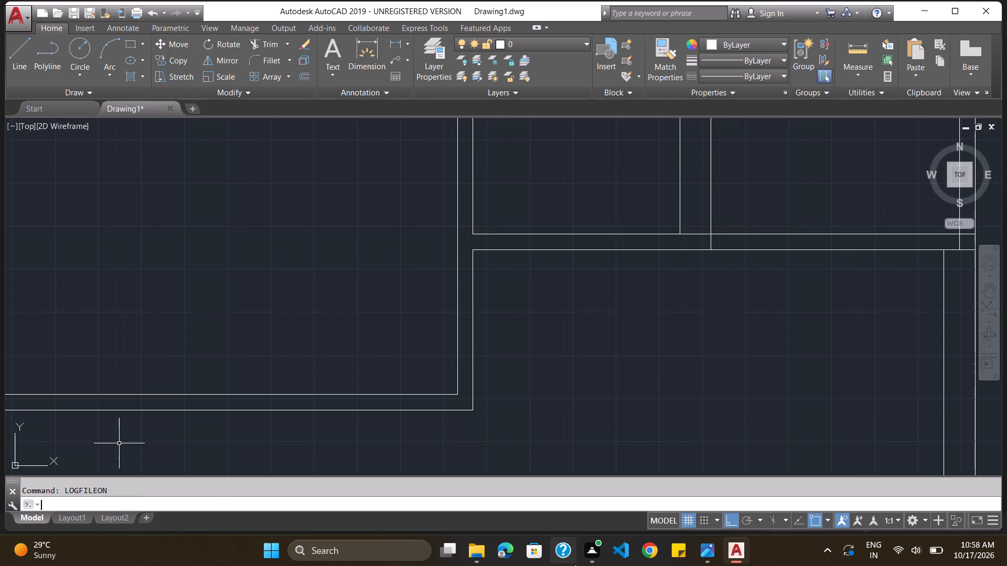
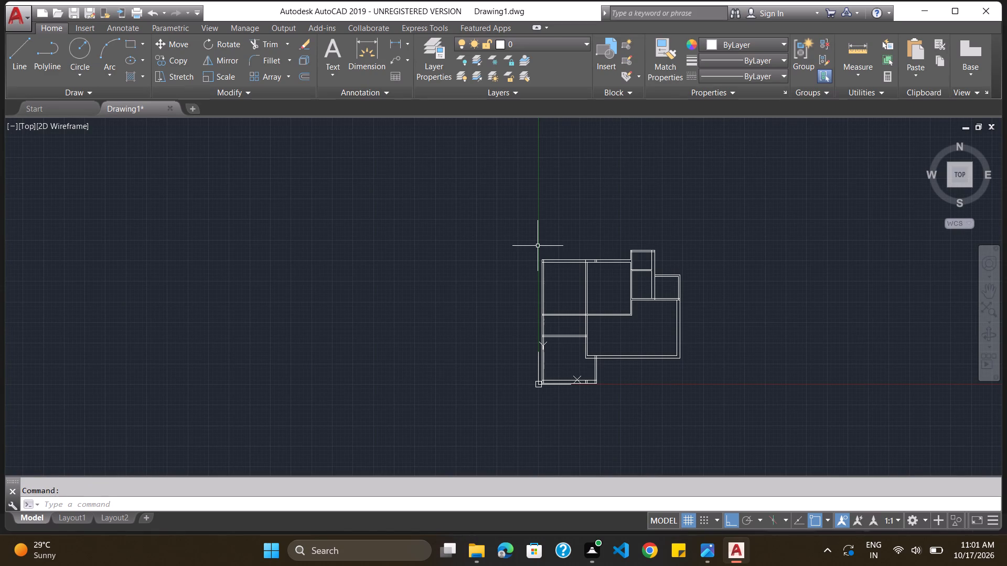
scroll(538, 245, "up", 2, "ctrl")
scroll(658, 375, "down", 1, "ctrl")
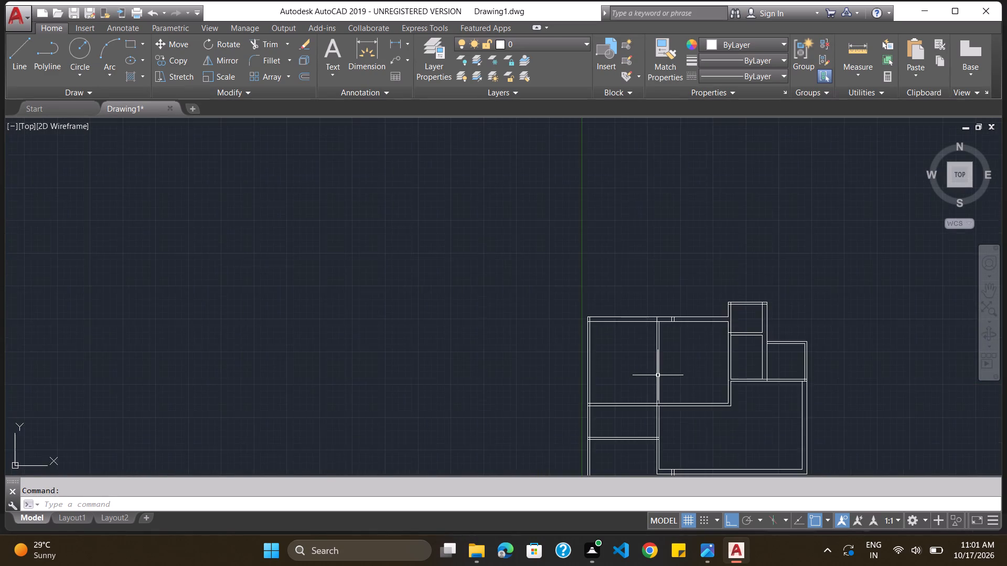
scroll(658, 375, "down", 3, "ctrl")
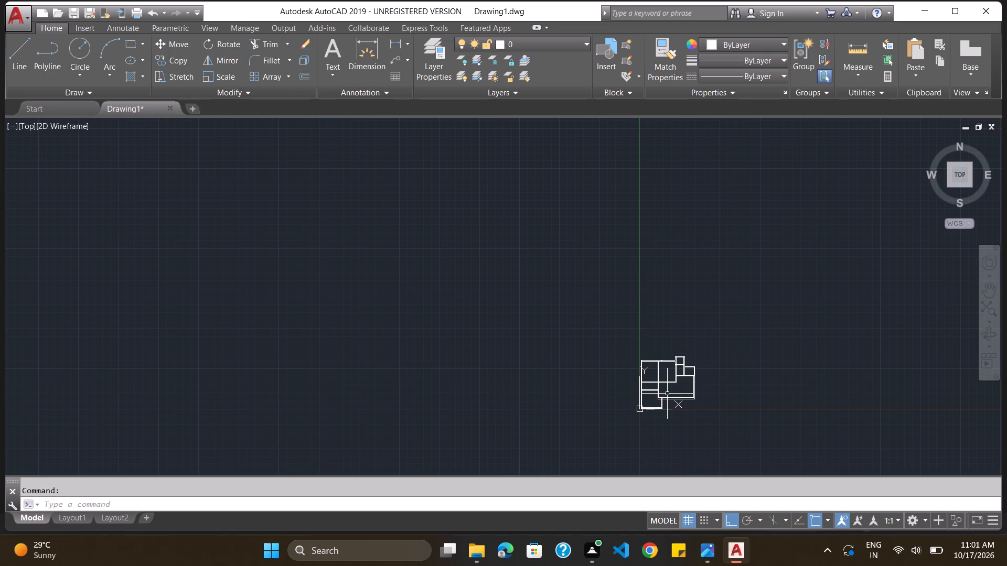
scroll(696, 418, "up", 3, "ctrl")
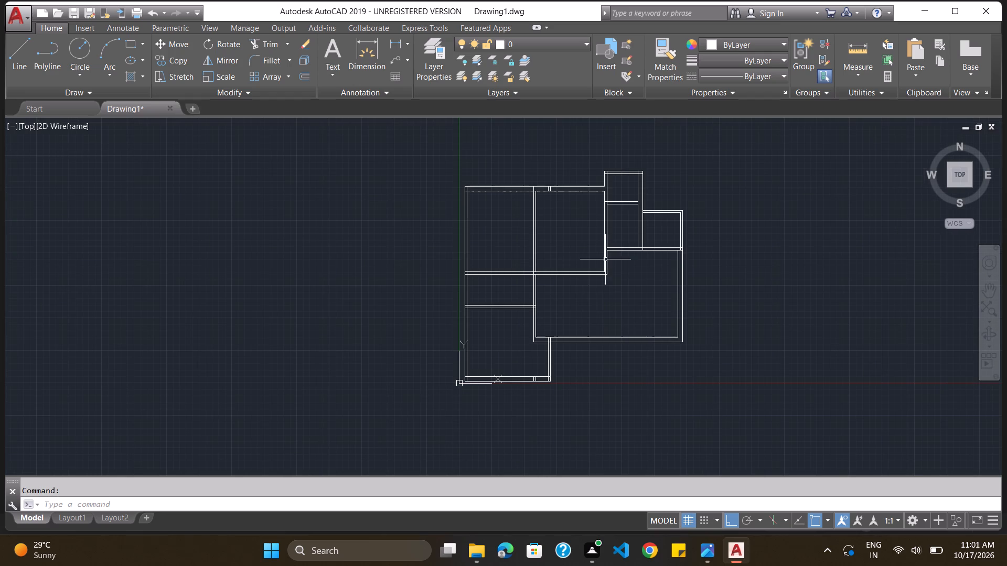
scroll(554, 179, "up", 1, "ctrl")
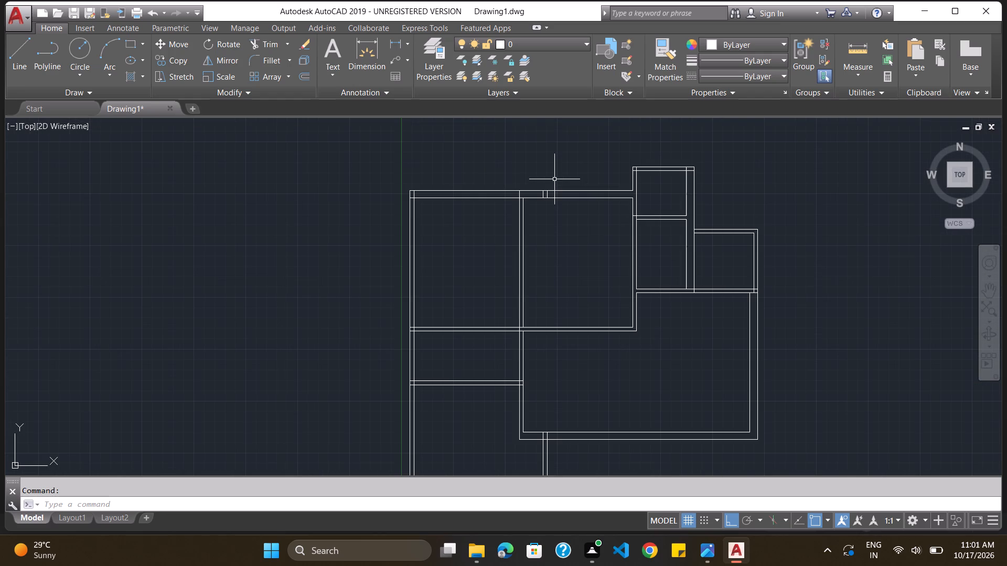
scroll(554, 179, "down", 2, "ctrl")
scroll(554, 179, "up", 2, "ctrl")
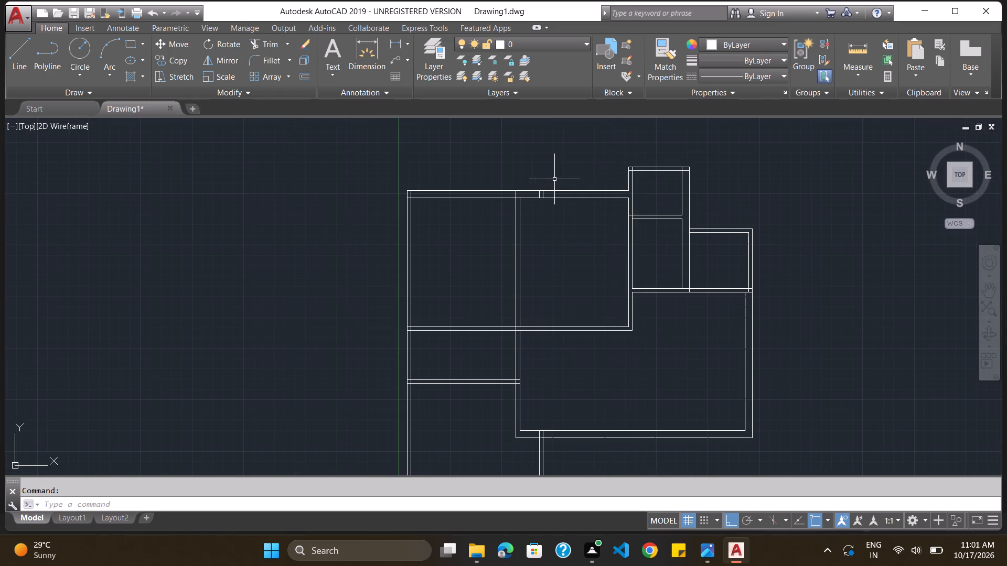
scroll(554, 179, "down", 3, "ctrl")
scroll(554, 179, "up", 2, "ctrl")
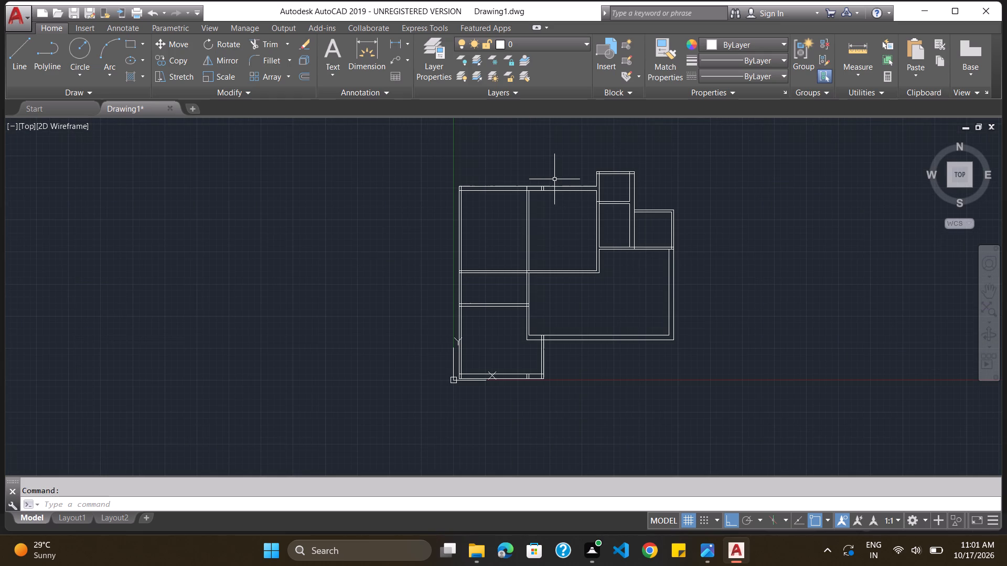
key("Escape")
Undo the last 96 commands in one go, back through the initial Ray command, clearing the whole wall layout.
left_click(163, 17)
scroll(197, 251, "down", 20)
scroll(197, 251, "down", 2)
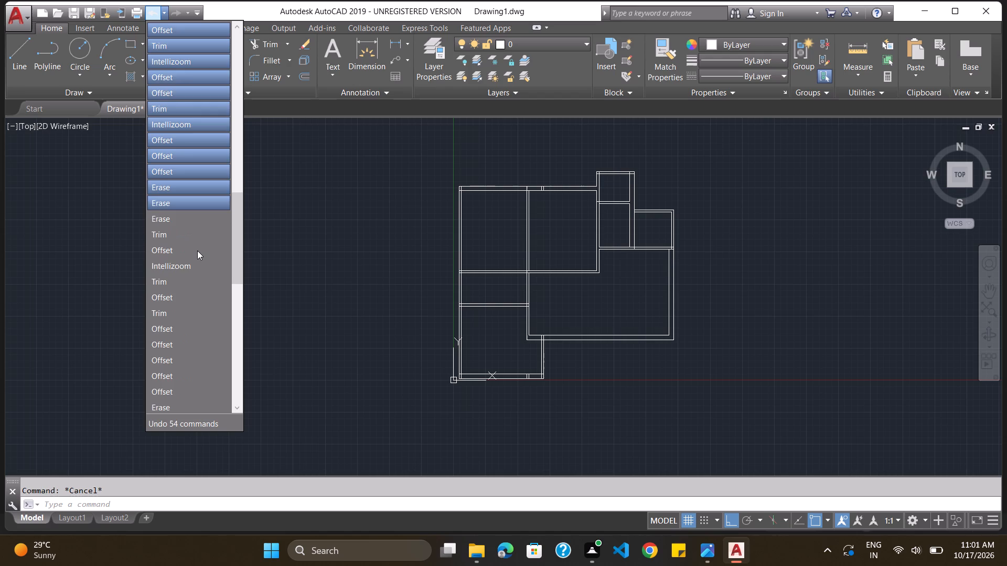
scroll(197, 251, "down", 20)
scroll(197, 251, "down", 20)
scroll(197, 251, "down", 20)
left_click(180, 382)
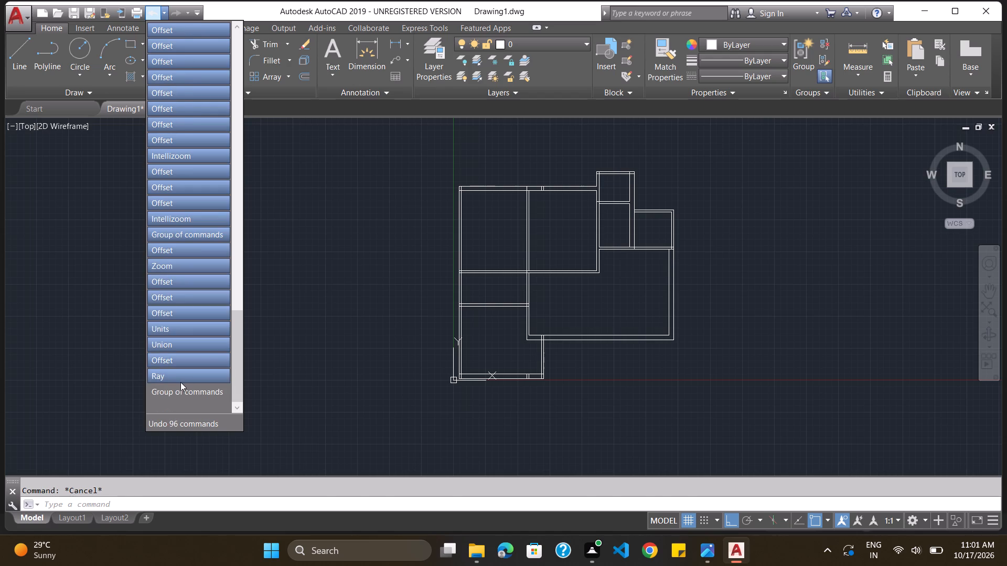
scroll(356, 448, "down", 1, "ctrl")
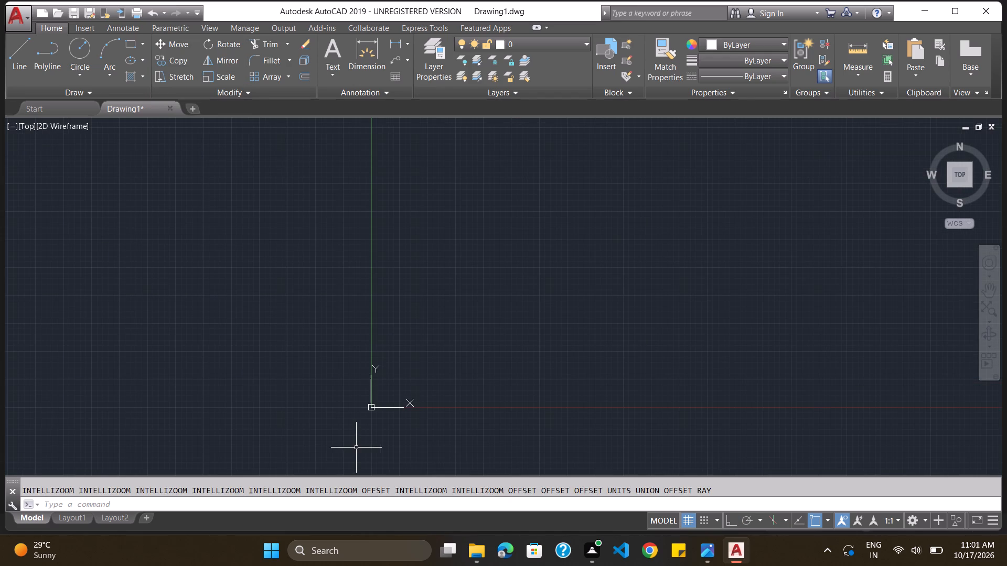
key("Escape")
Turn on command history logging with the LOGFILEON command.
left_click(313, 502)
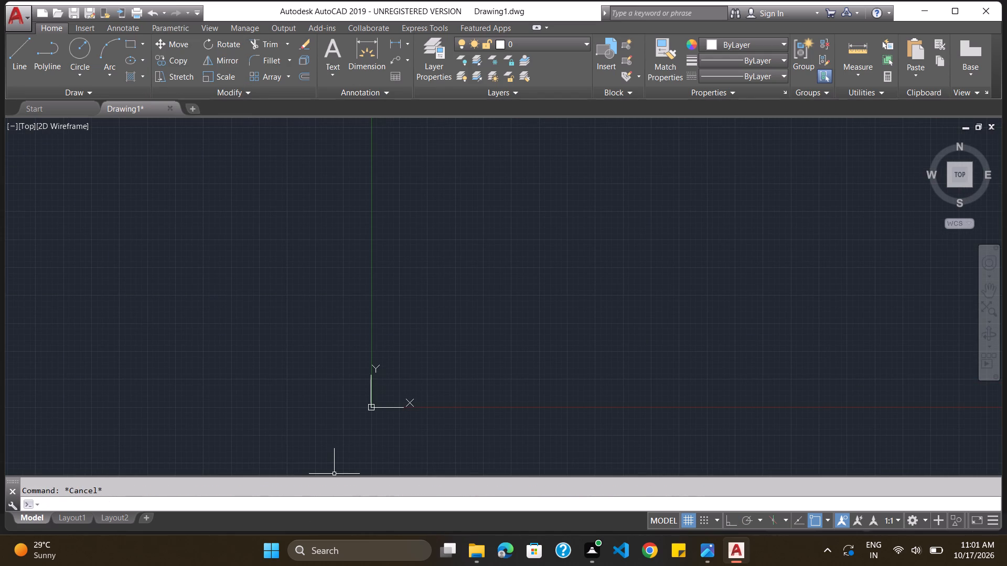
type("logfile")
key("space")
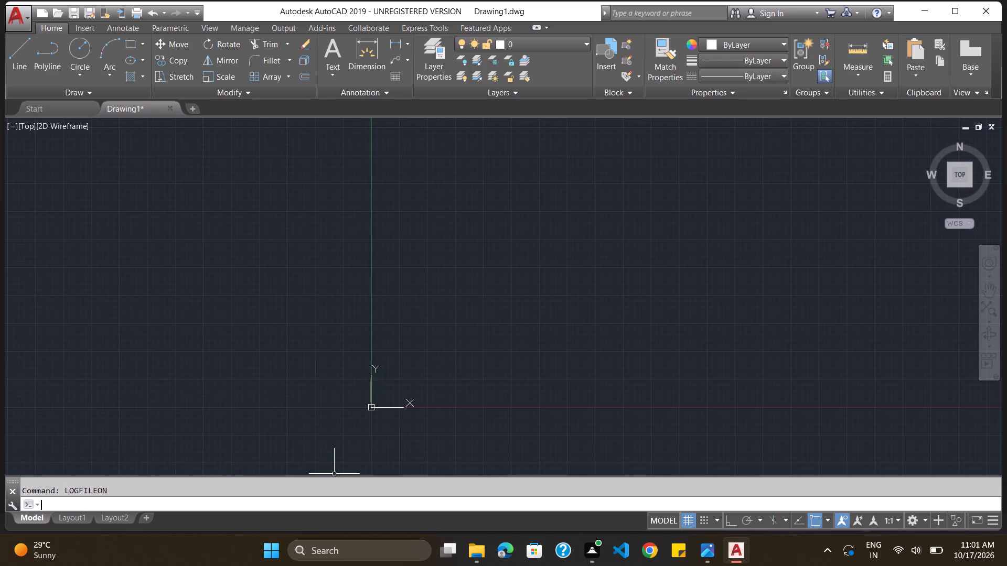
With Ortho on, draw a horizontal ray eastward and a vertical ray northward from a shared start point just northeast of the origin.
left_click(313, 502)
type("ray")
key("Return")
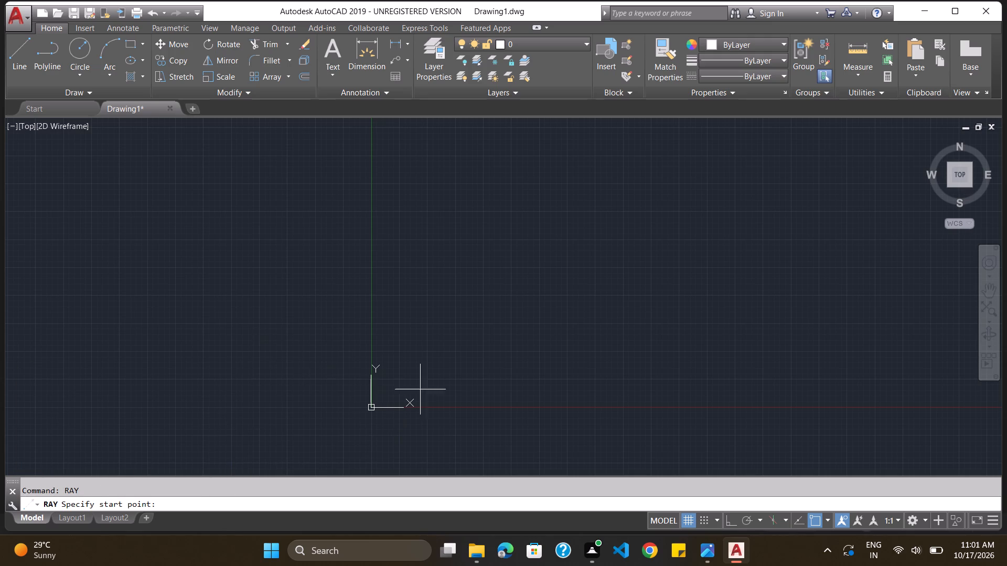
left_click(408, 386)
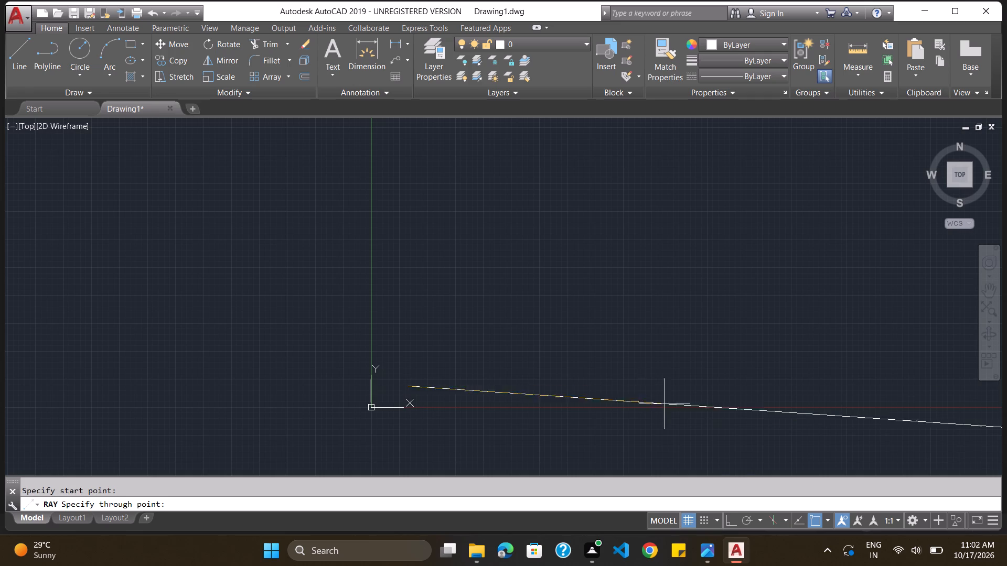
left_click(734, 518)
left_click(758, 445)
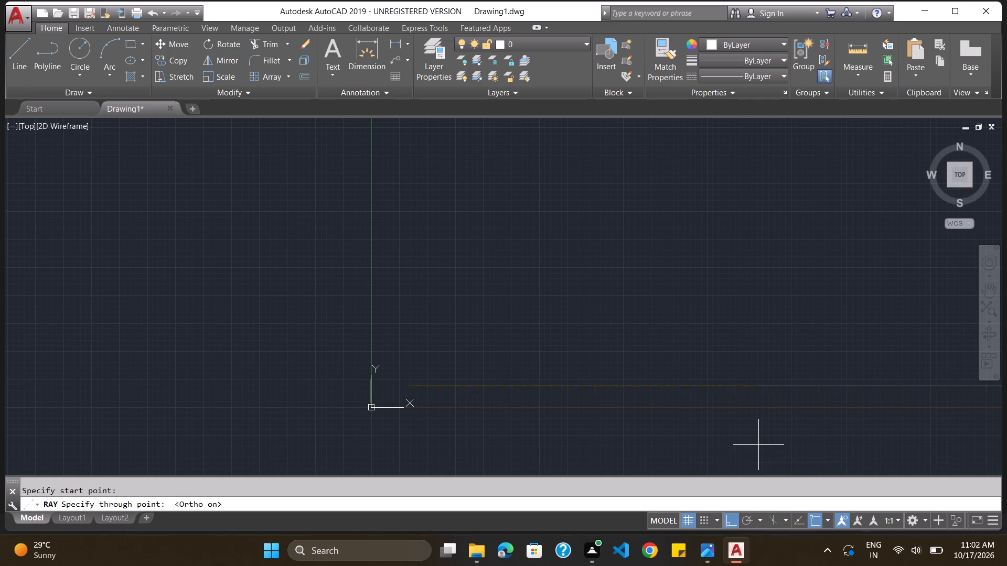
left_click(451, 321)
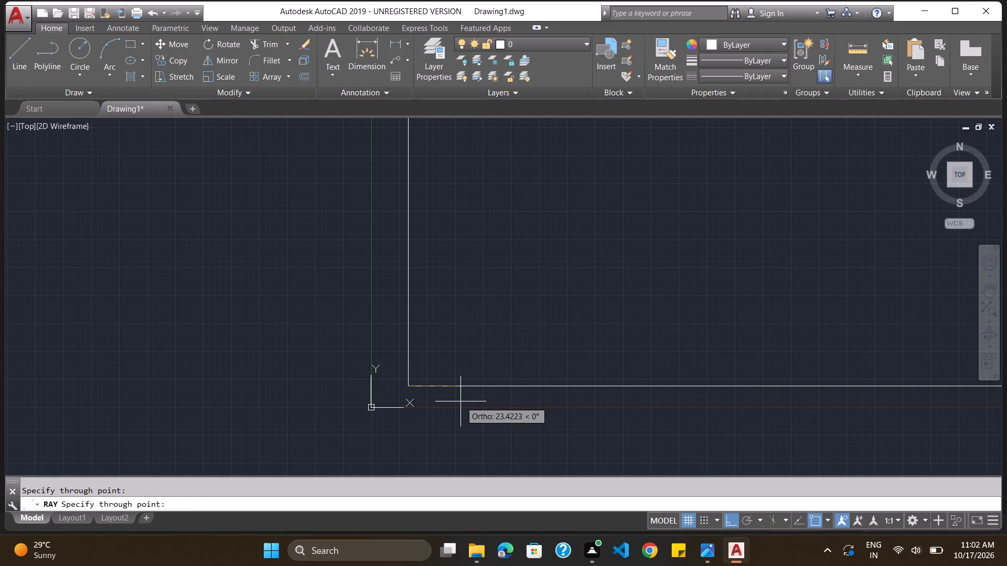
scroll(460, 401, "down", 2, "ctrl")
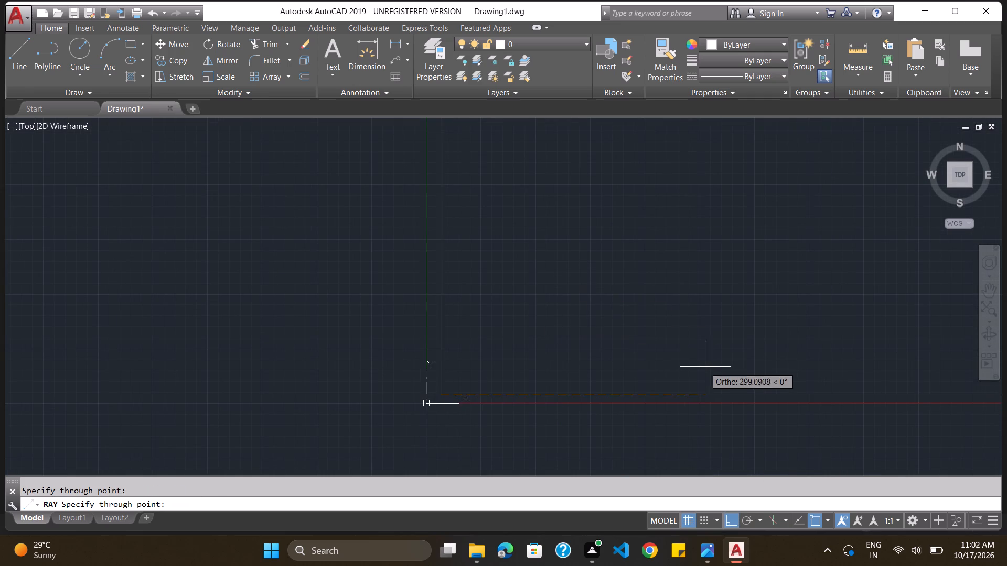
scroll(705, 362, "up", 3, "ctrl")
scroll(705, 362, "down", 2, "ctrl")
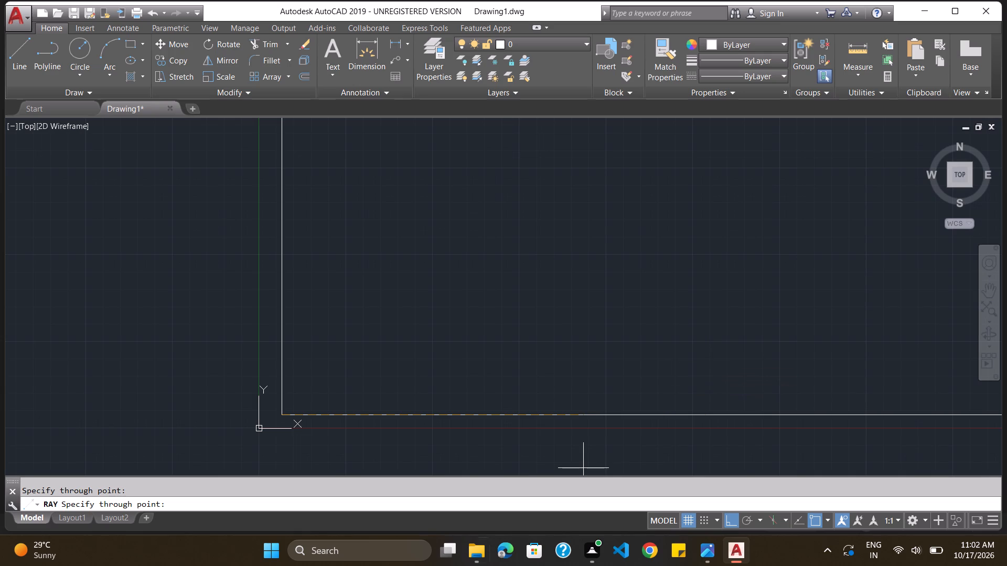
left_click(409, 506)
key("Escape")
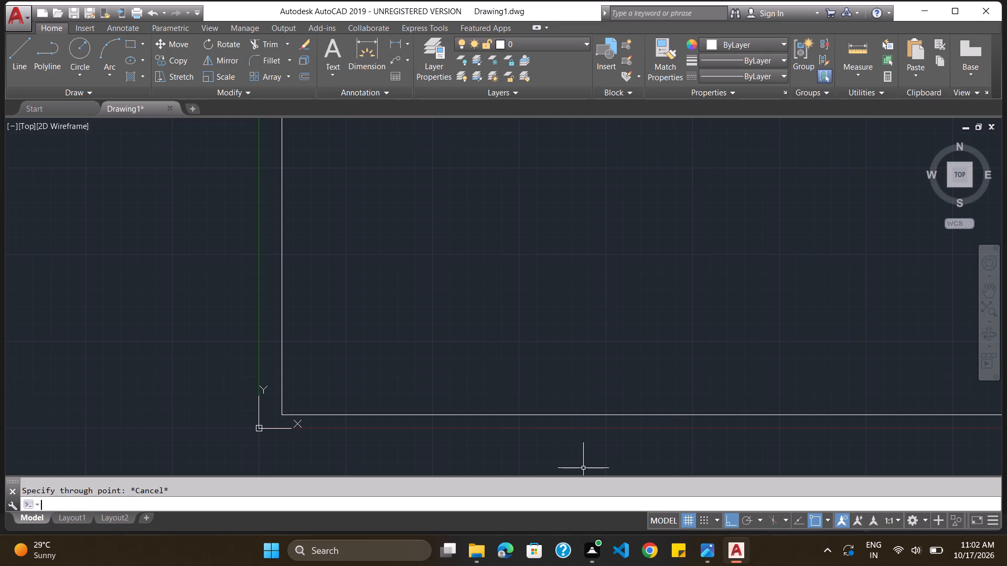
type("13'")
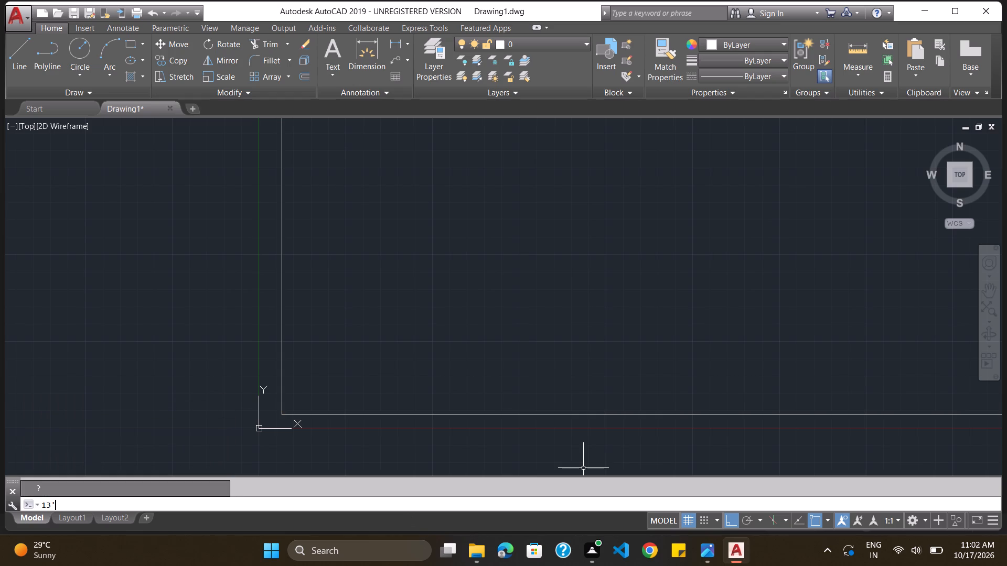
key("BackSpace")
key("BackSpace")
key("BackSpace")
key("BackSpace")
Start the Offset command for the base rays and enter 4 for the offset distance.
key("o")
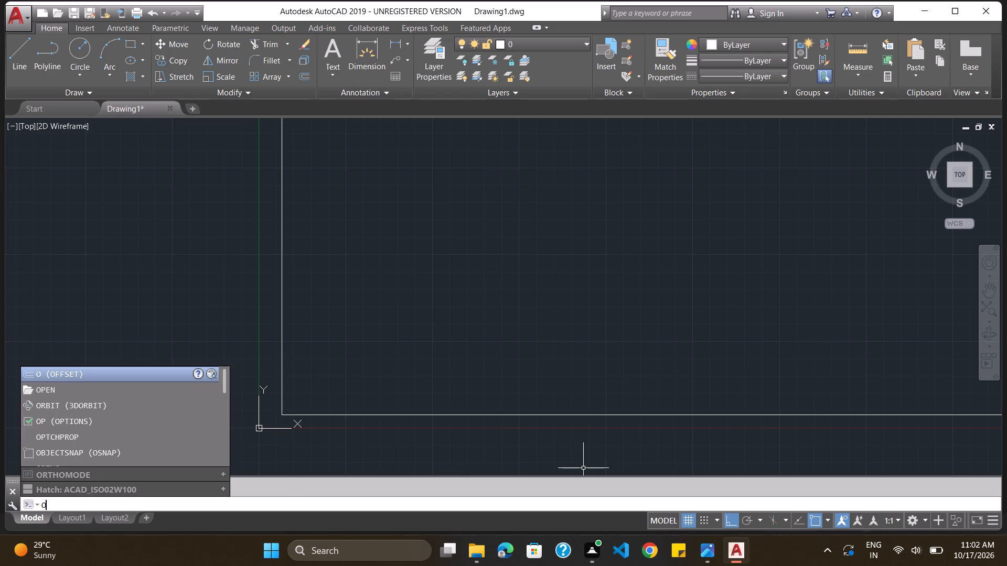
key("Return")
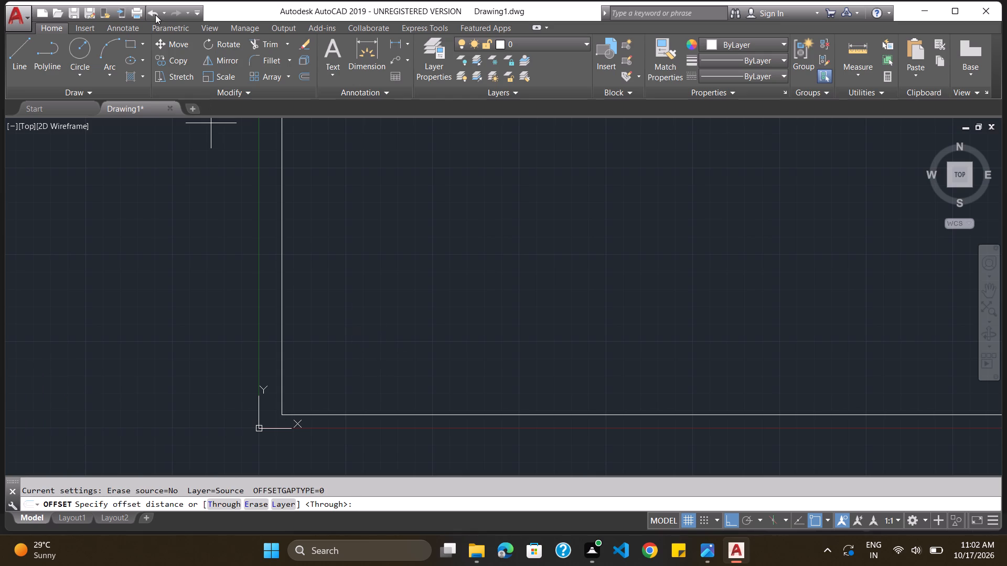
left_click(162, 14)
left_click(162, 14)
left_click(384, 504)
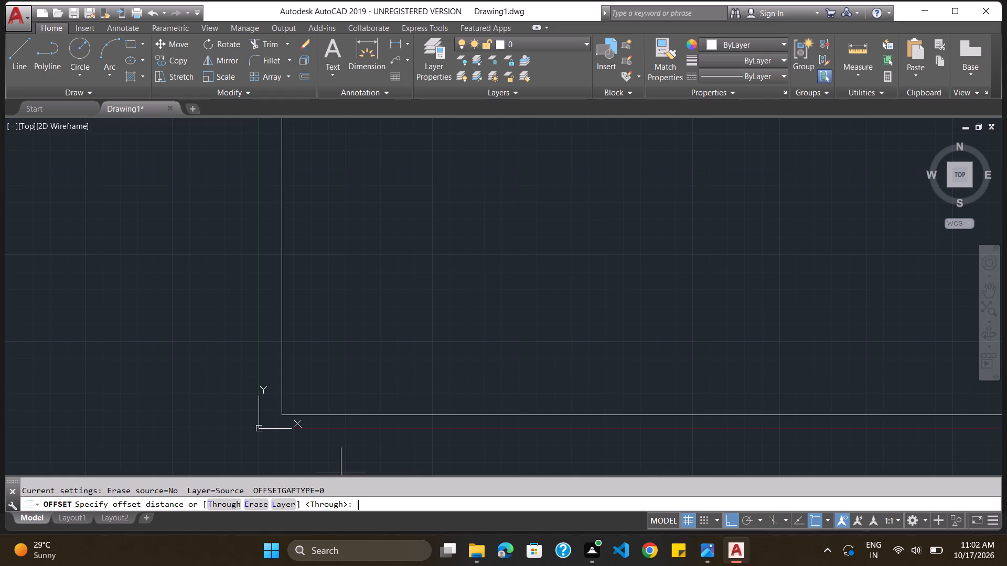
key("4")
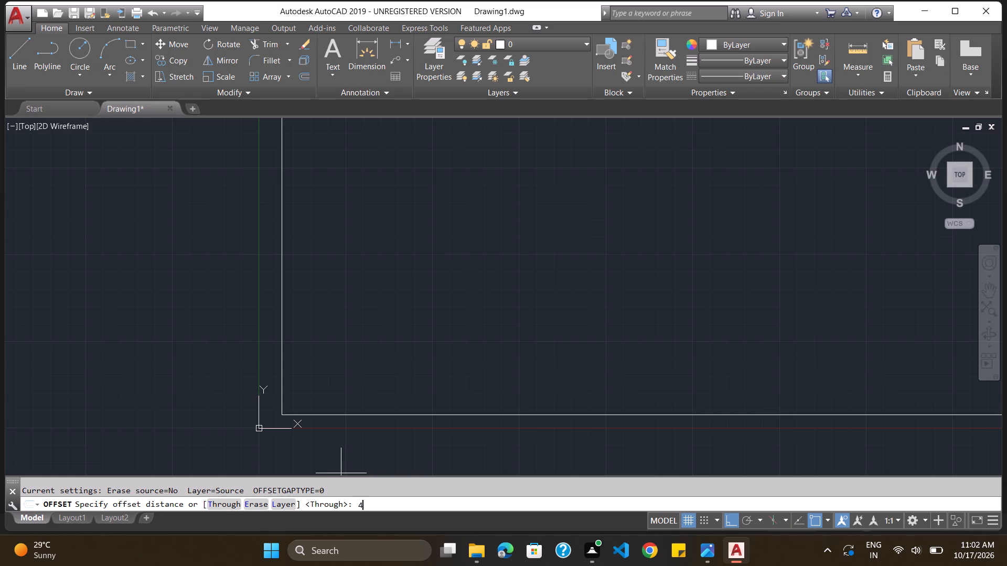
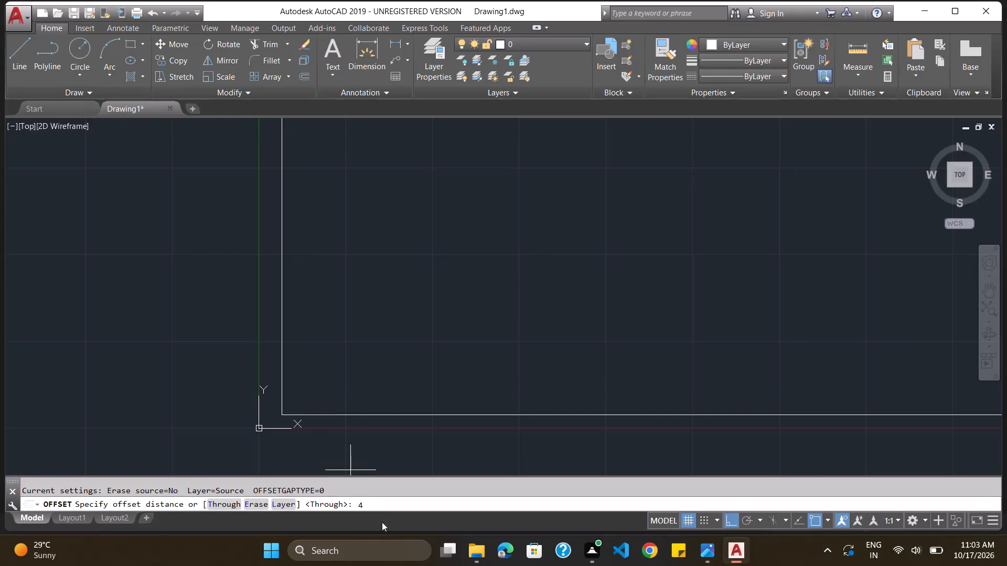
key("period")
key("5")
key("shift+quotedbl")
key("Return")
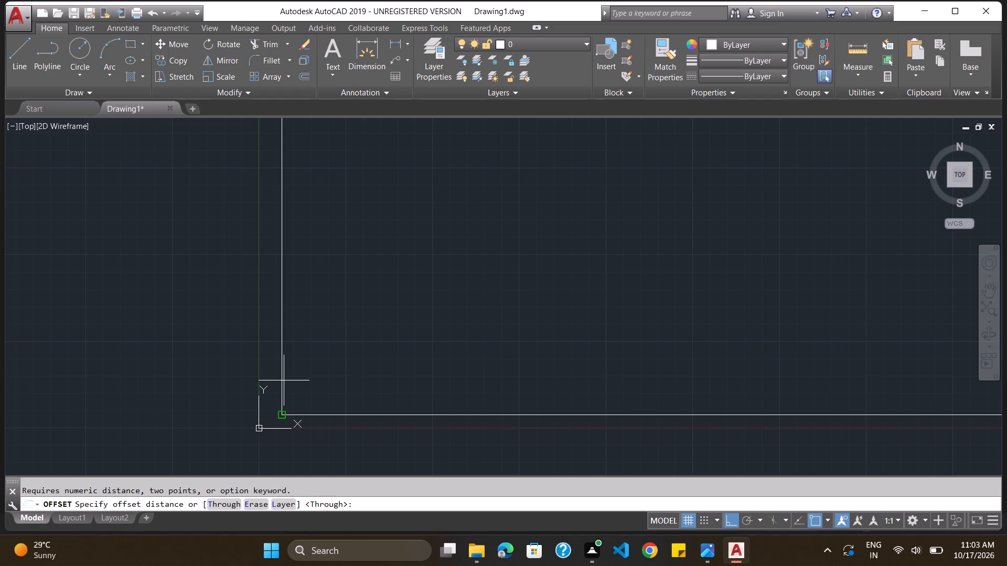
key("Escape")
Set the drawing's length units to Architectural.
left_click(322, 503)
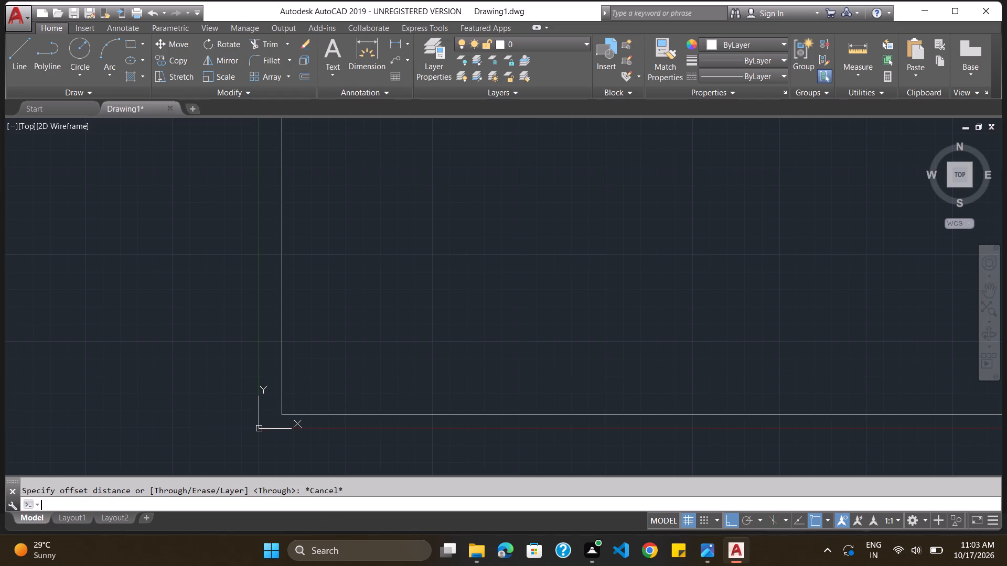
type("units")
key("Return")
left_click(435, 186)
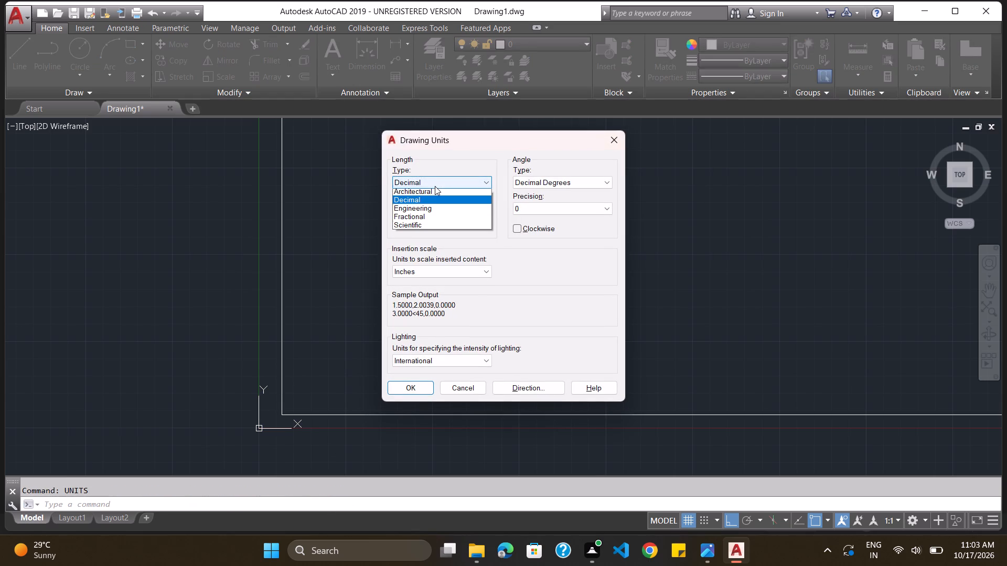
left_click(434, 190)
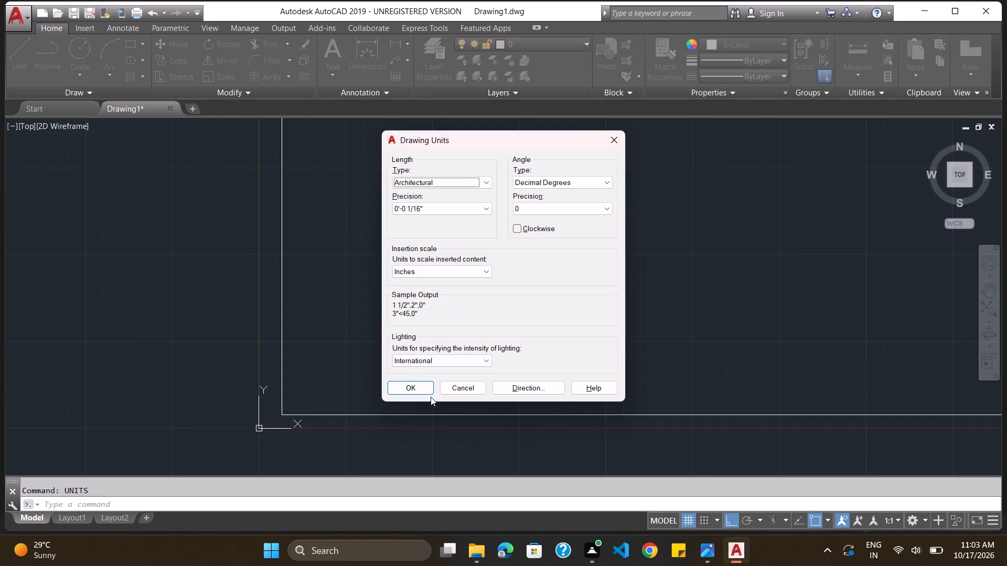
left_click(408, 386)
Offset the vertical base ray 4.5" to the east to form the west wall's thickness.
left_click(356, 506)
key("o")
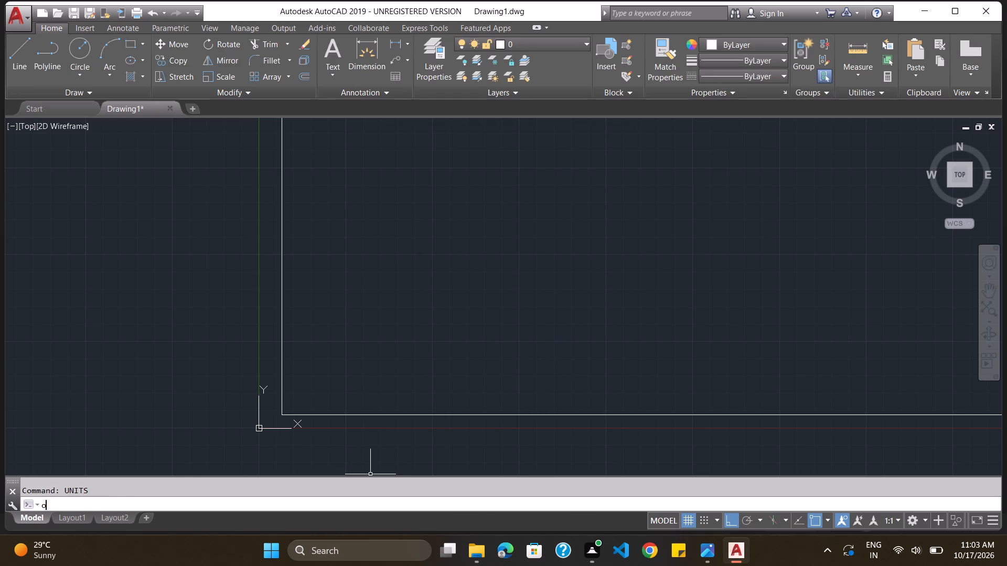
key("Return")
type("4.5")
key("shift+quotedbl")
key("Return")
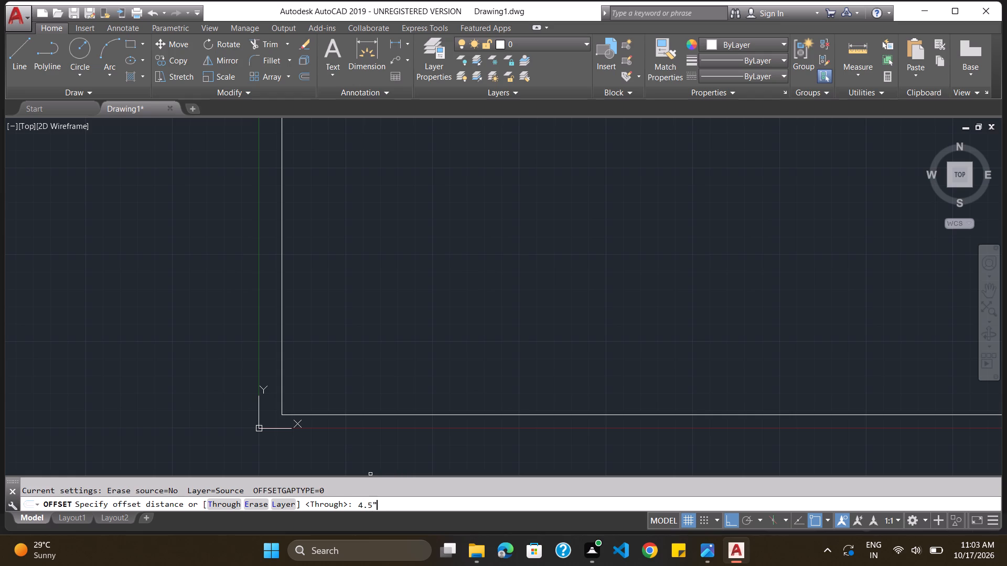
left_click_drag(283, 404, 312, 404)
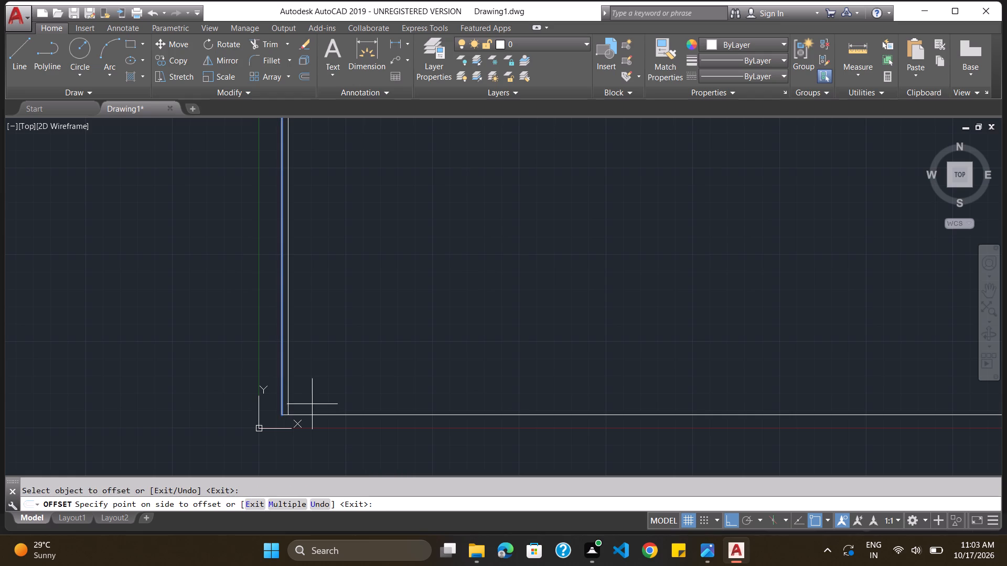
left_click_drag(312, 404, 316, 404)
left_click(316, 404)
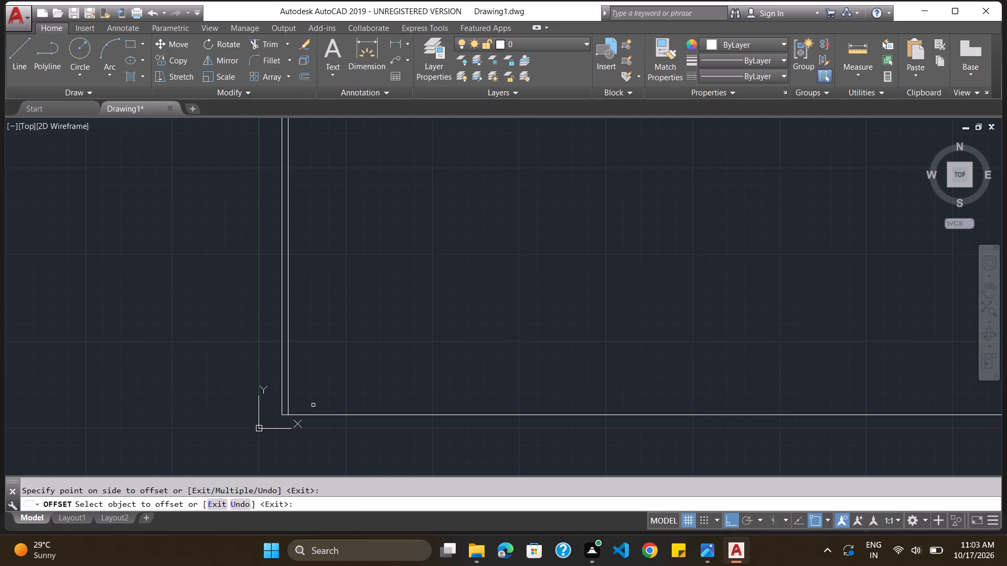
left_click(315, 507)
key("Escape")
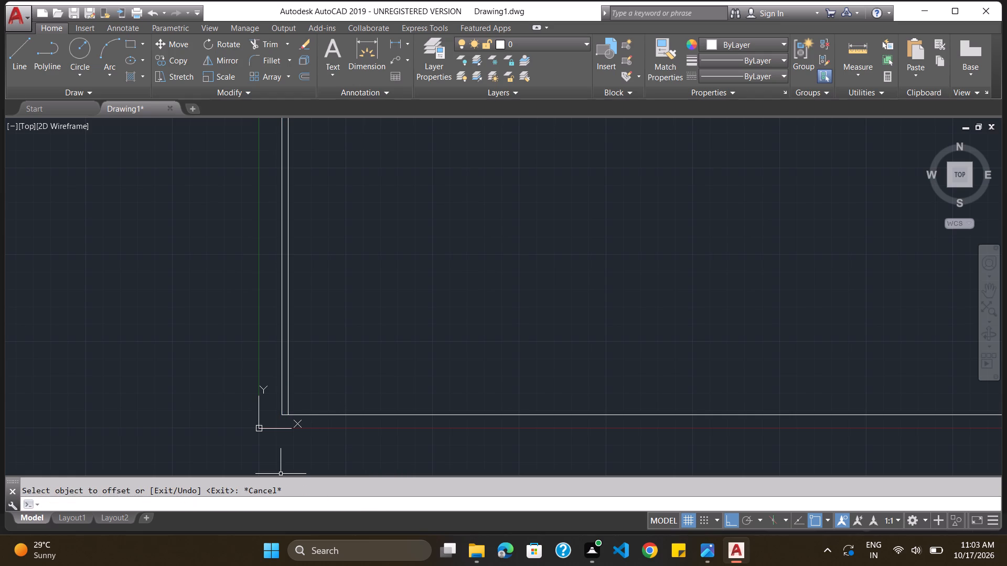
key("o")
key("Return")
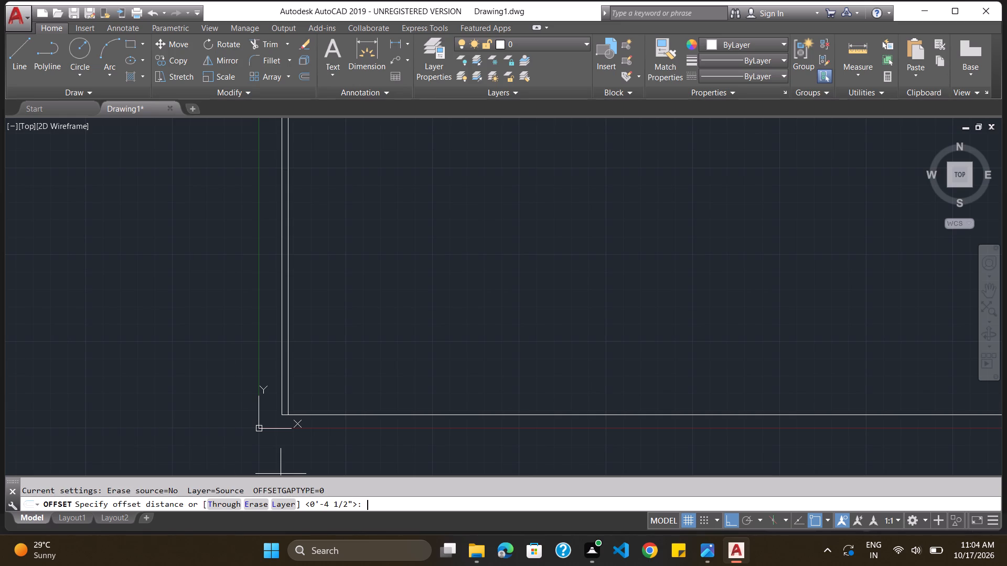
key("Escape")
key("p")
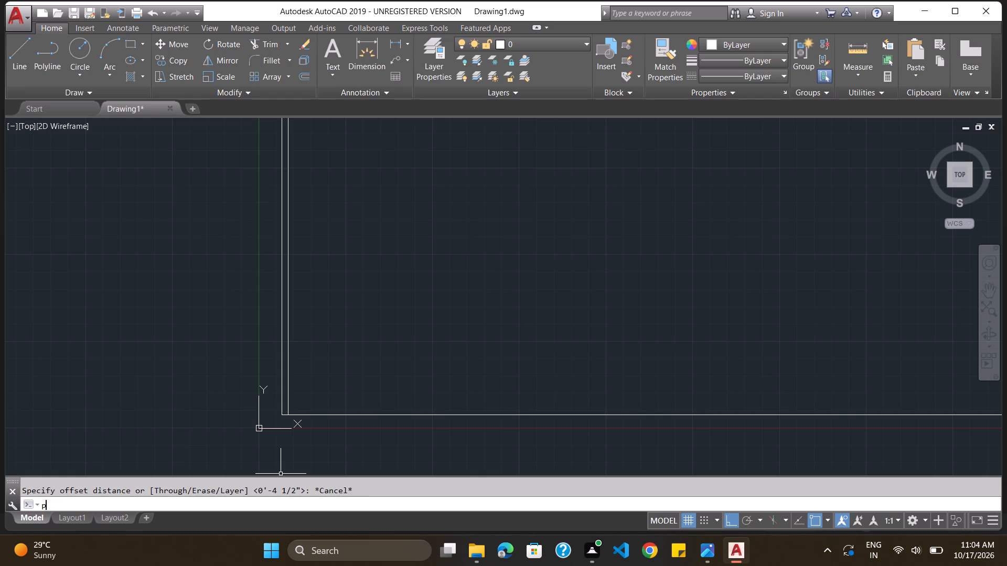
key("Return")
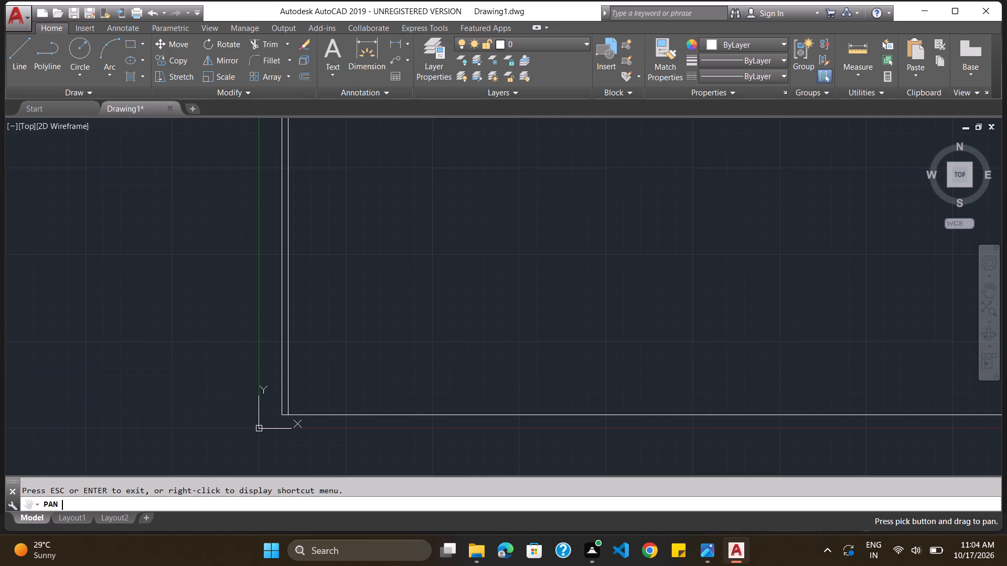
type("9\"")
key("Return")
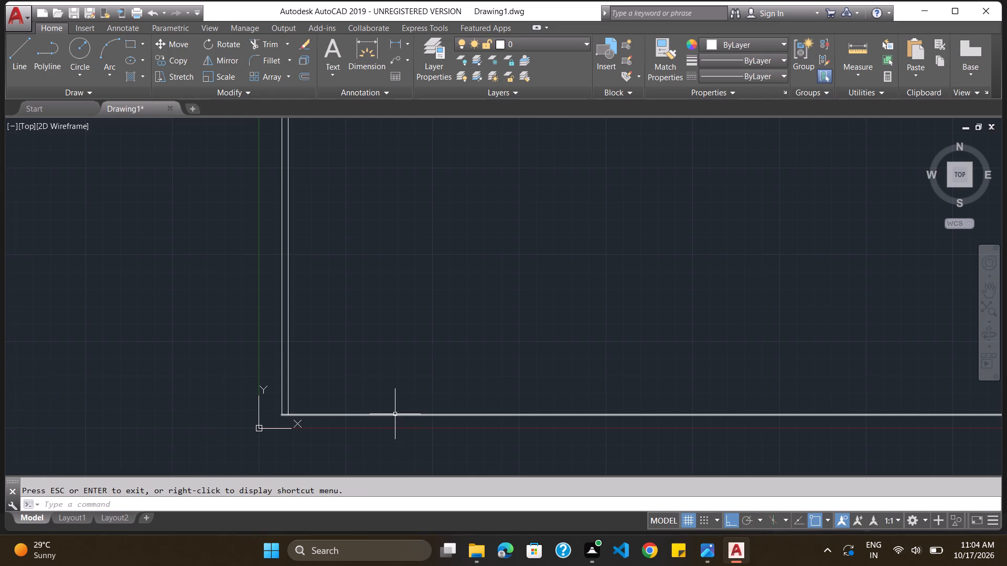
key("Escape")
Offset the horizontal base ray 9" to the north to form the south wall's thickness.
key("o")
key("Return")
key("9")
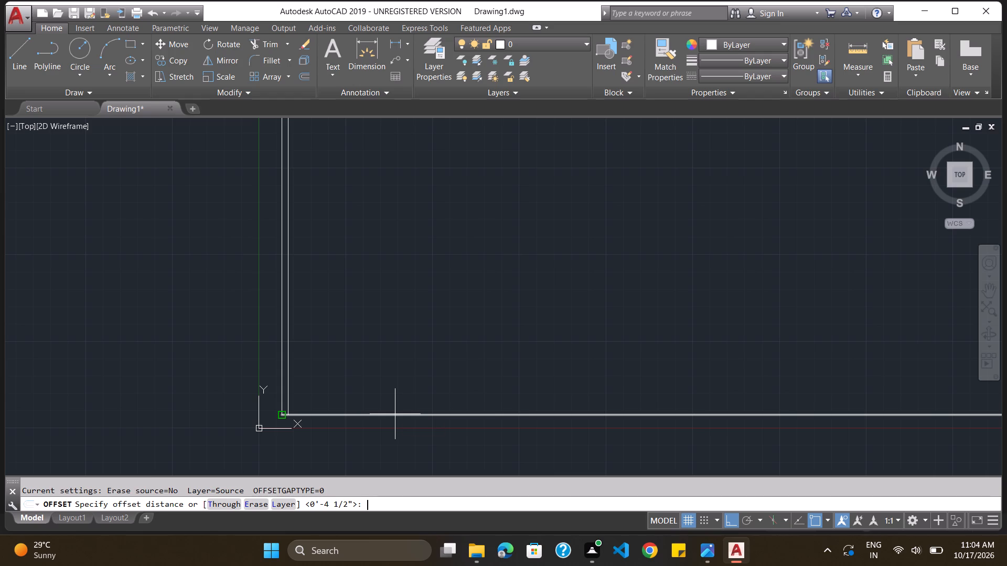
key("shift+quotedbl")
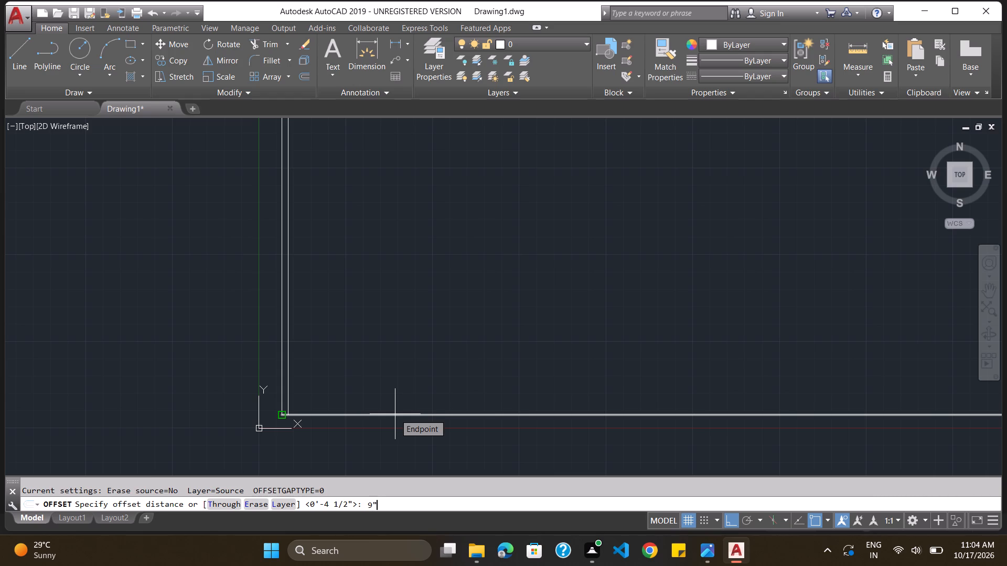
key("Return")
left_click_drag(395, 414, 408, 381)
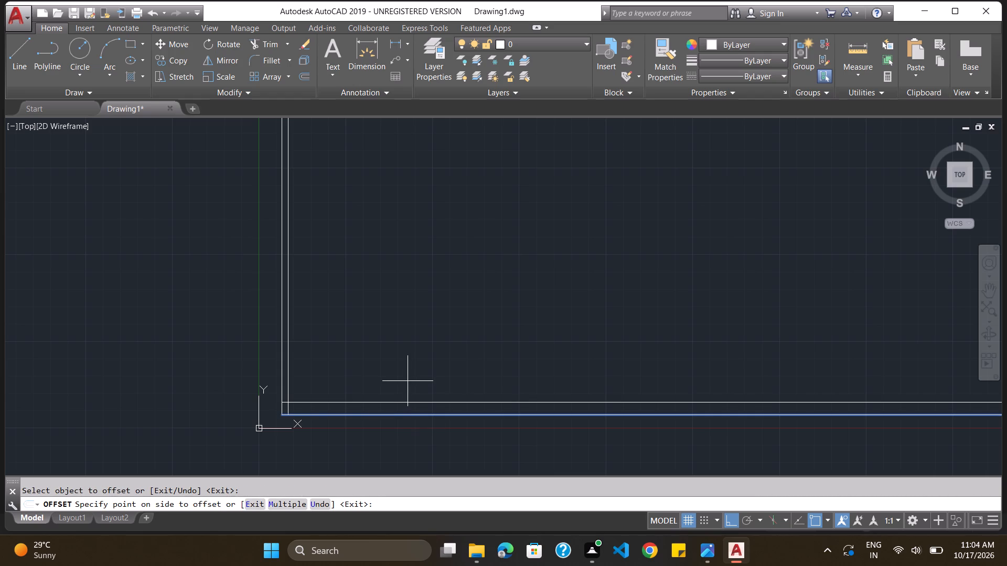
left_click(408, 381)
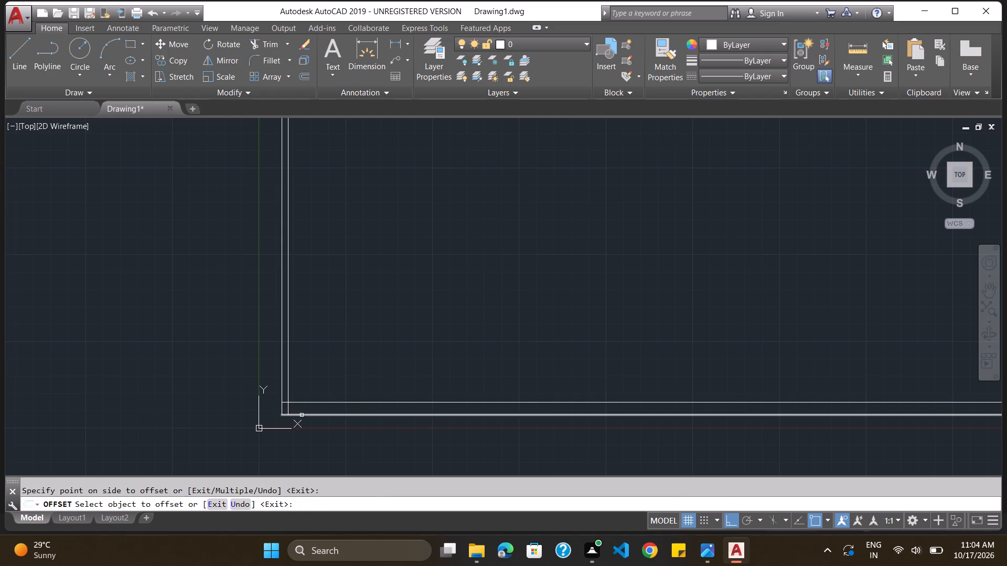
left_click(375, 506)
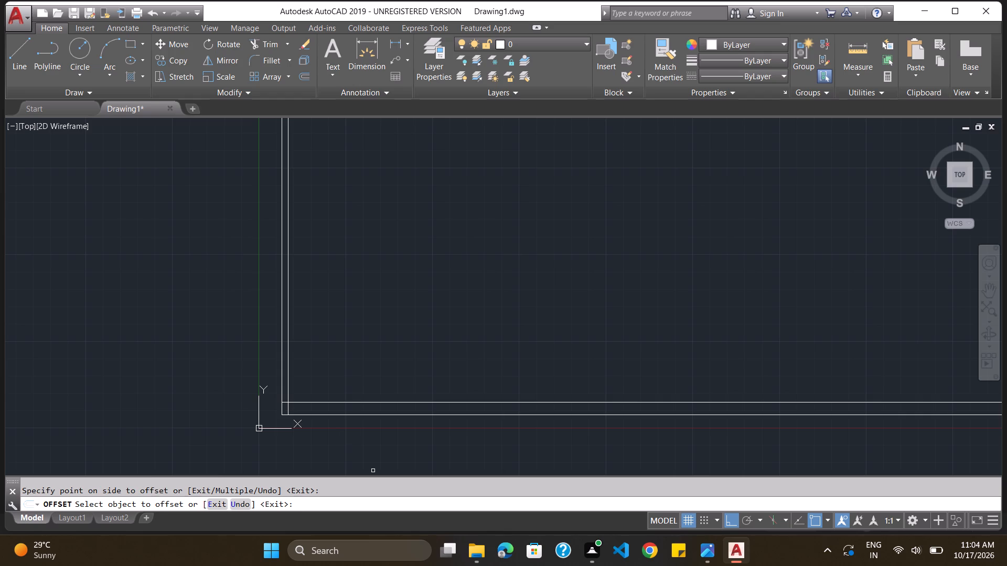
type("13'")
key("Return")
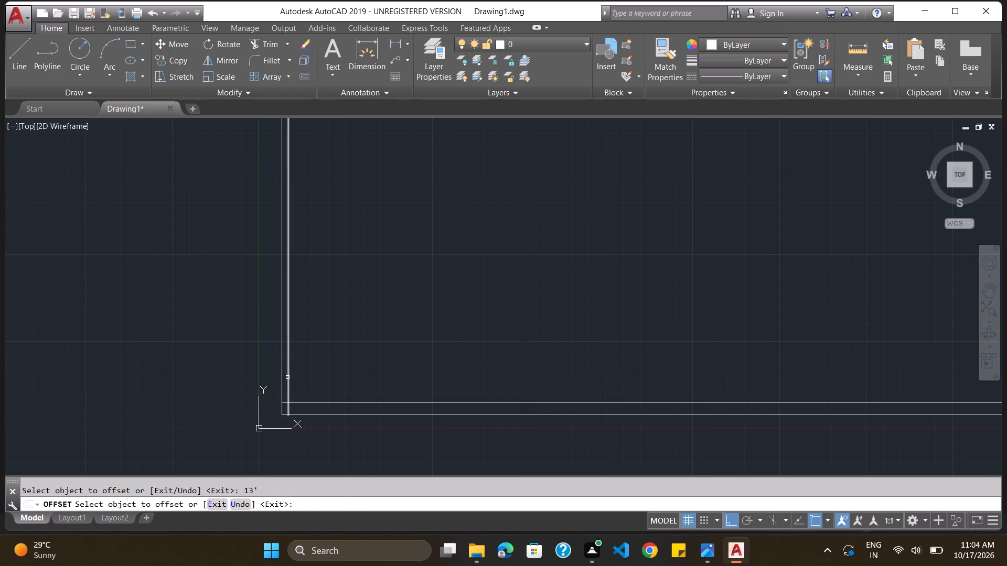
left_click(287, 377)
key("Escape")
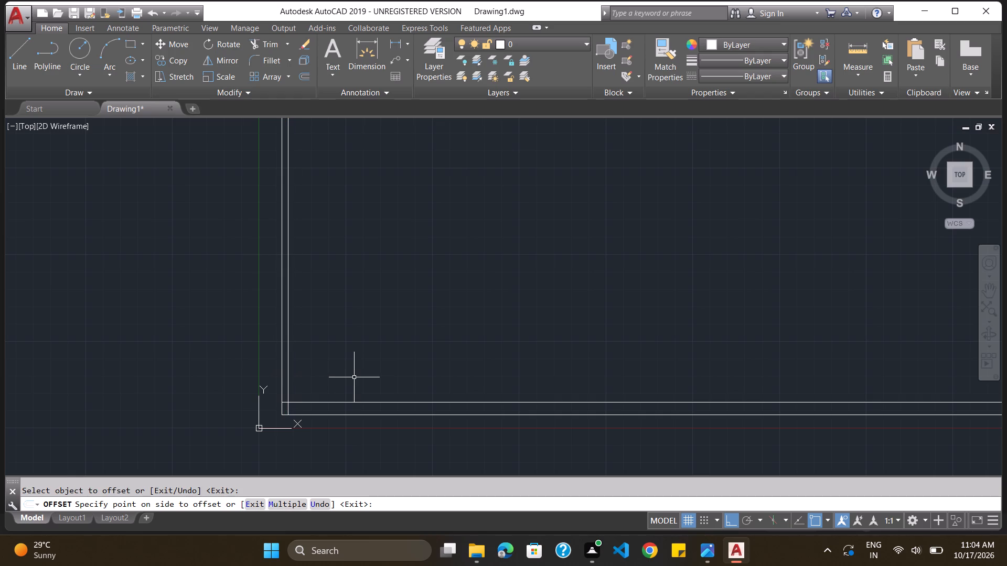
Offset the inner line of the west wall 13' to the east to set the first room's width.
key("o")
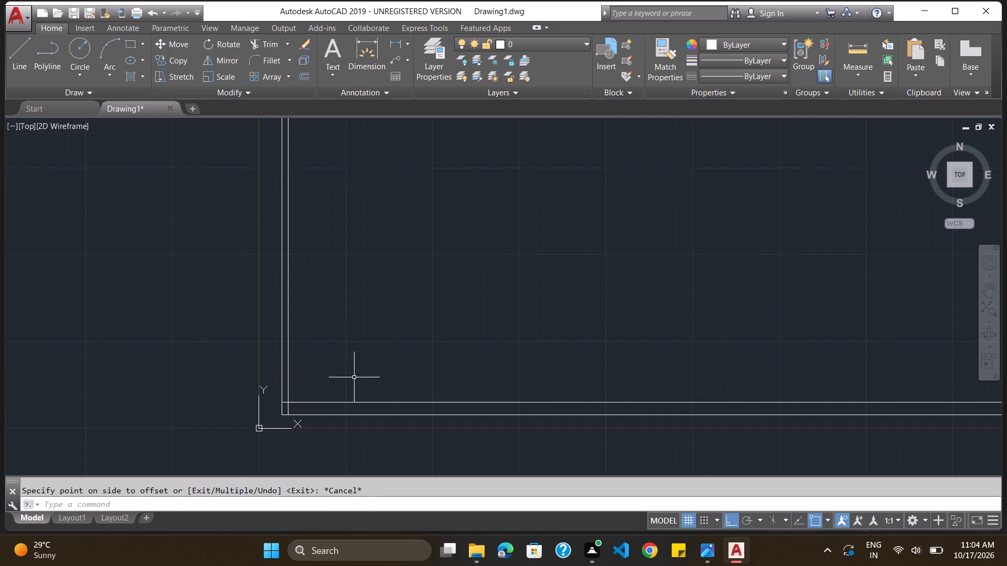
key("Return")
type("13")
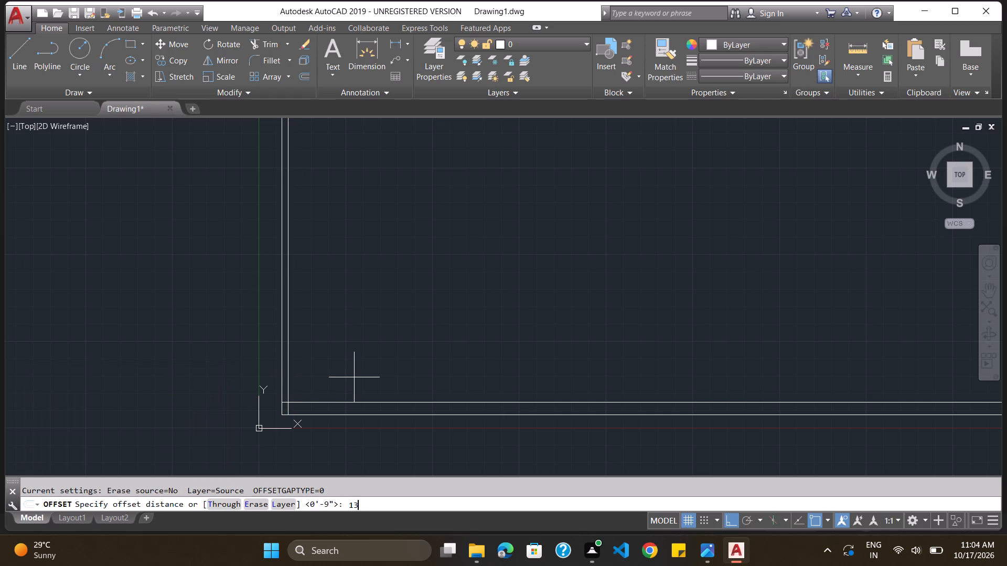
key("apostrophe")
key("Return")
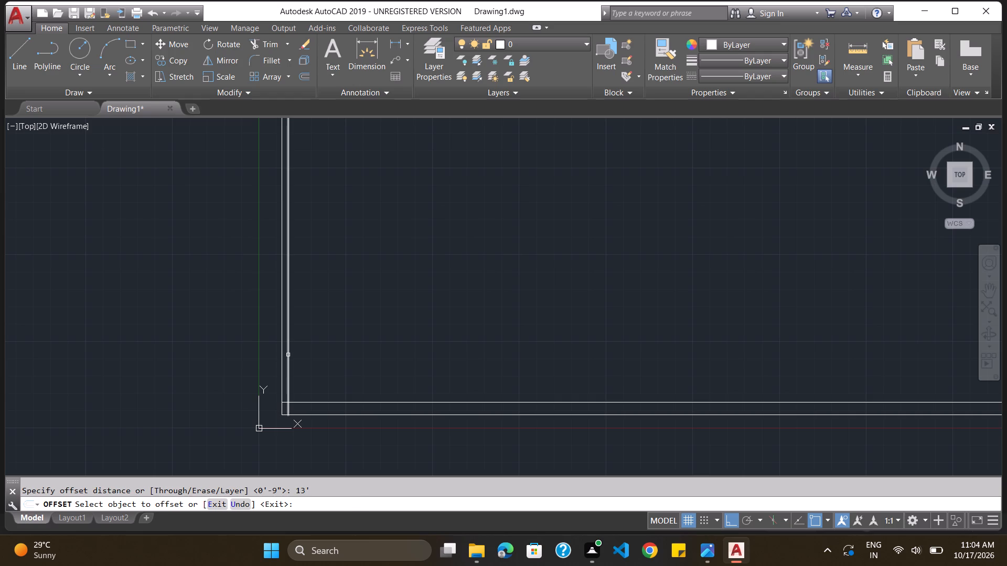
left_click_drag(288, 355, 474, 345)
left_click(474, 345)
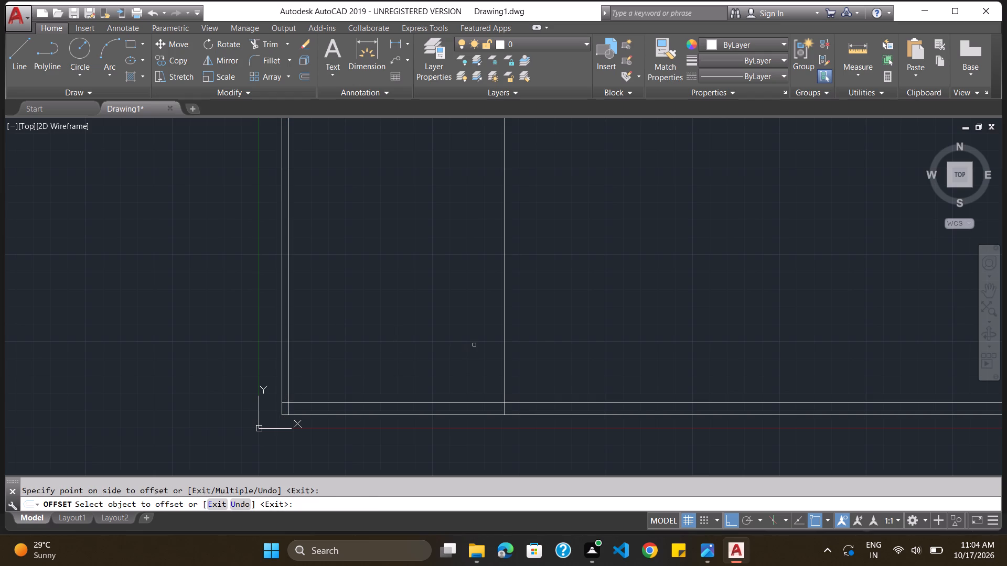
left_click(399, 505)
key("Escape")
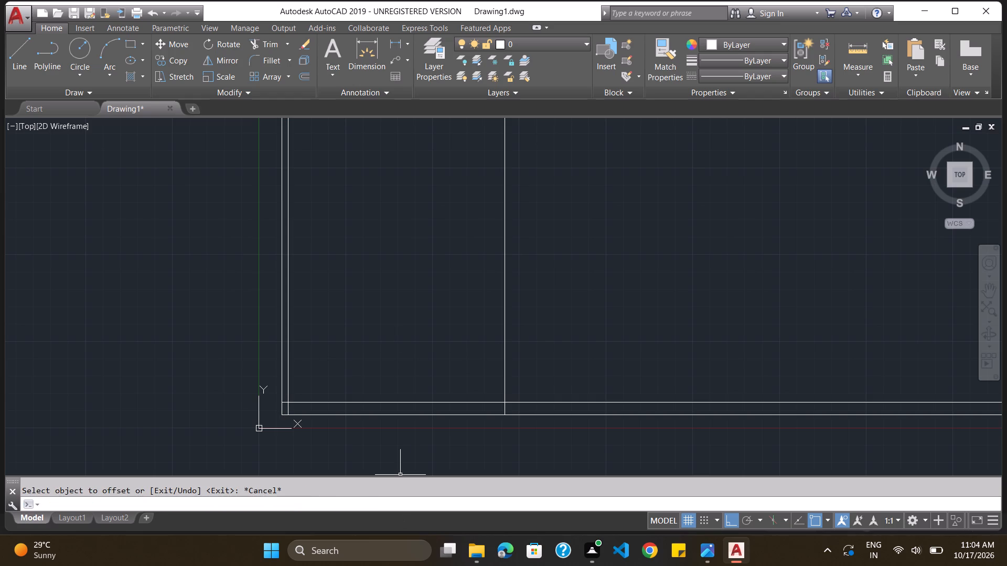
Offset the vertical line on the first room's east side 4.5" to the east to form the partition wall.
key("o")
key("Return")
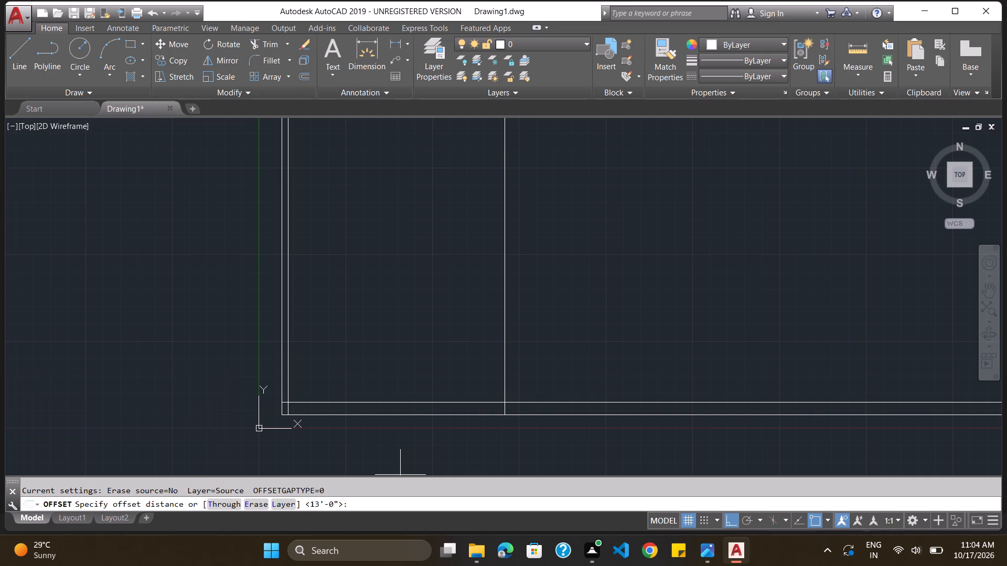
type("4.5")
key("shift+quotedbl")
key("Return")
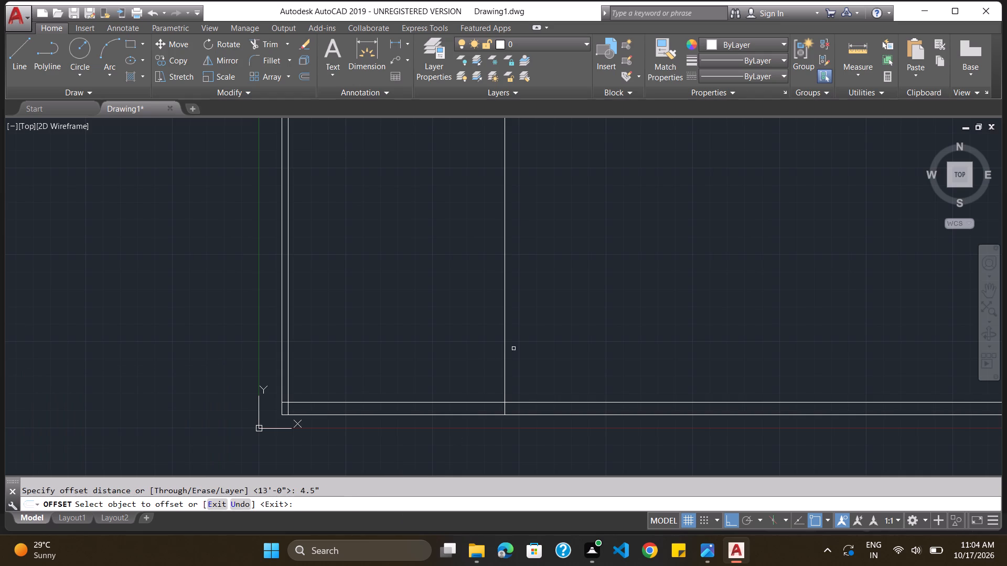
left_click_drag(505, 354, 507, 354)
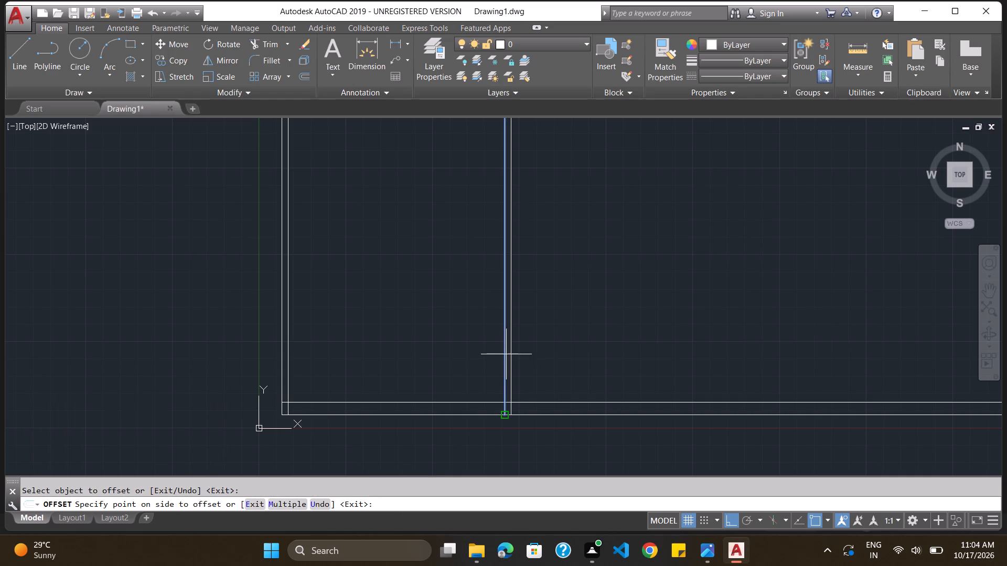
left_click_drag(507, 354, 519, 355)
left_click(519, 355)
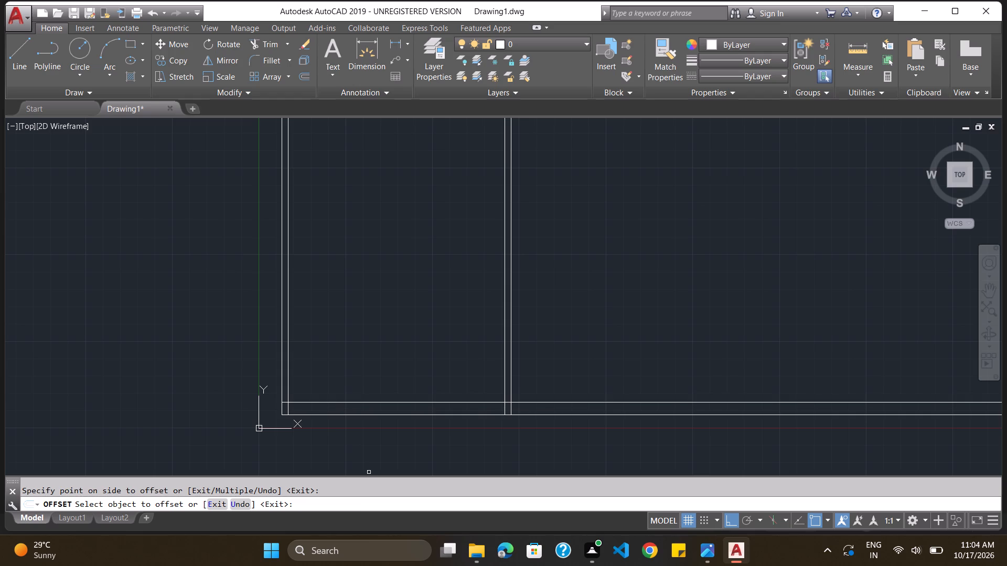
left_click(354, 497)
key("Escape")
Offset the inner line of the south wall 11' to the north to set the first room's depth.
key("o")
key("Return")
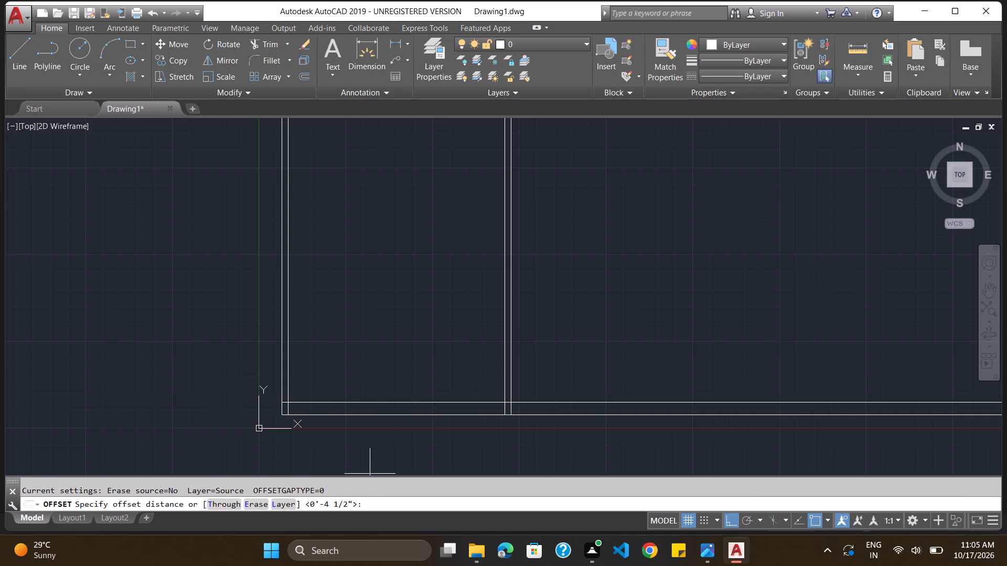
type("11'")
key("Return")
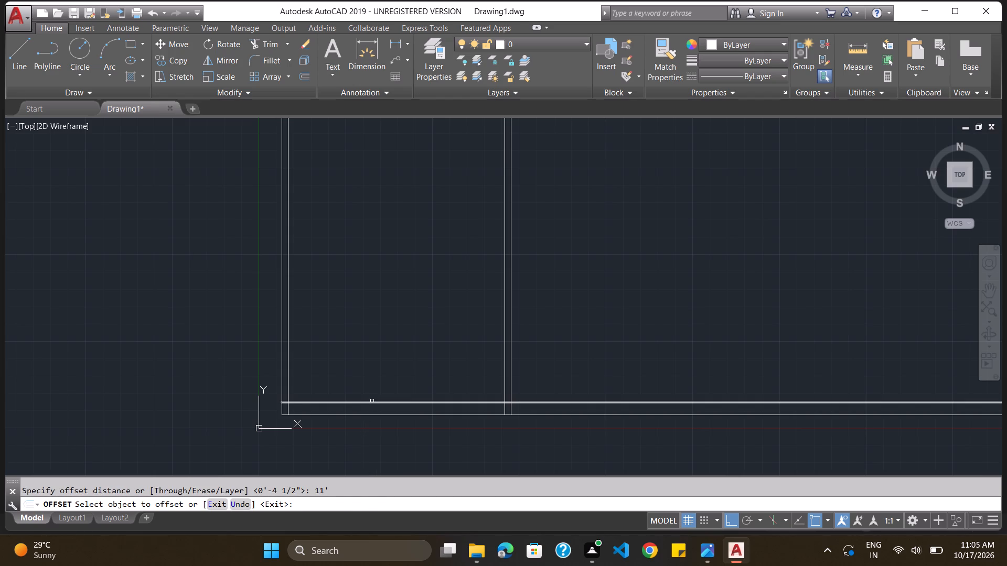
left_click_drag(372, 401, 411, 232)
left_click(411, 232)
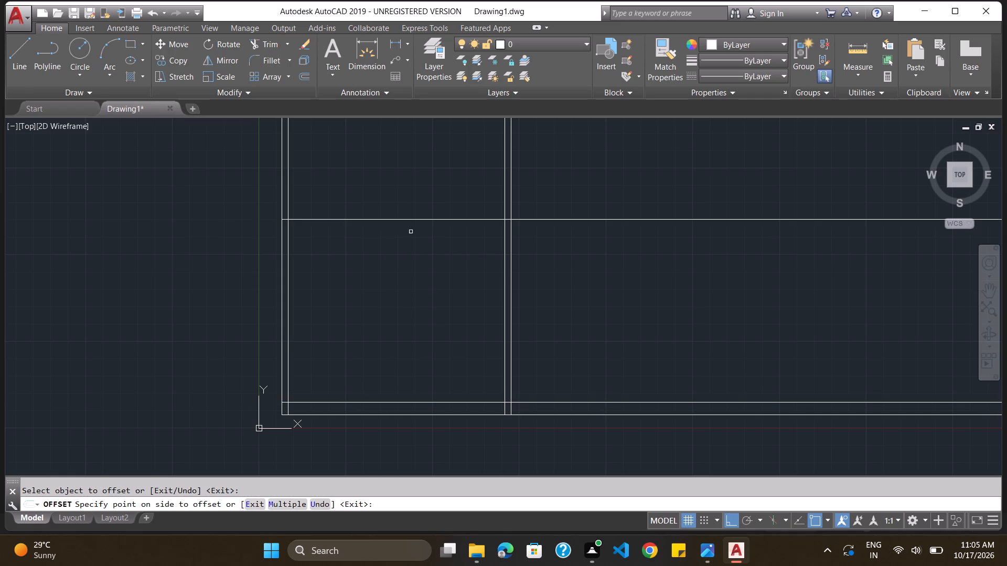
key("Escape")
Offset the horizontal line on the first room's north side 4.5" to the north to form the wall's thickness.
key("o")
key("Return")
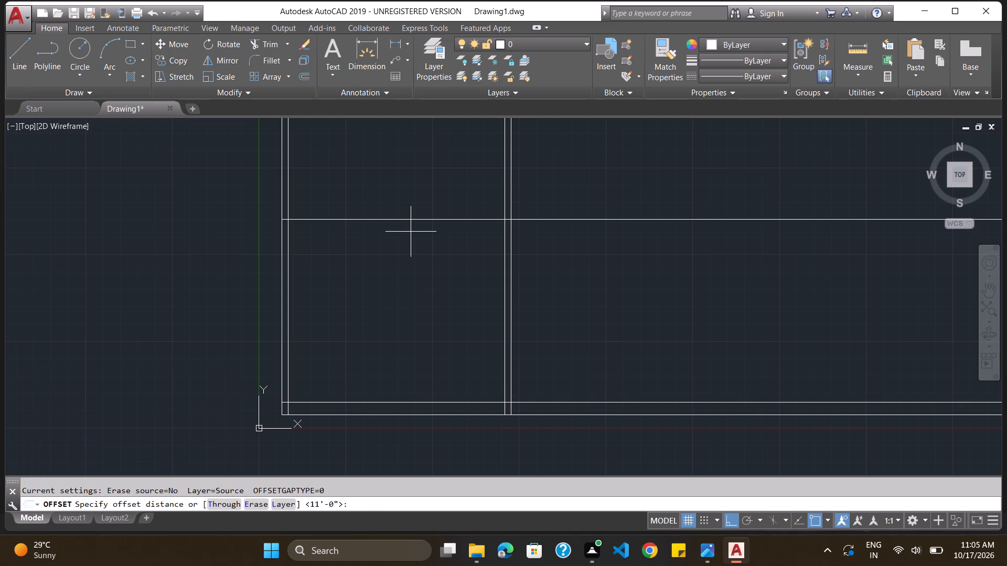
type("4.5\"")
key("Return")
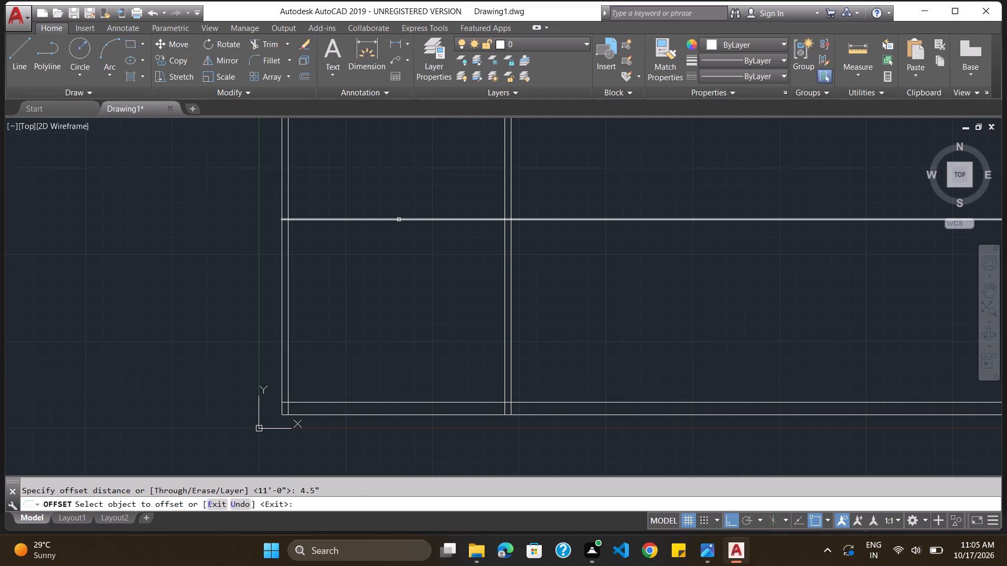
left_click_drag(399, 220, 411, 175)
left_click(411, 175)
key("Escape")
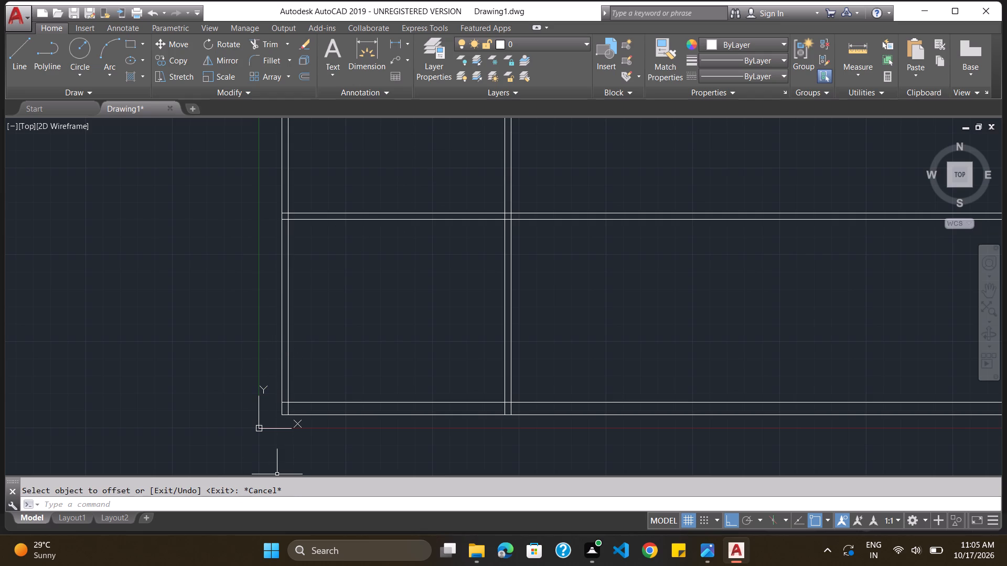
Draw a ray westward from the west end of the south wall's inner line.
left_click(349, 505)
key("Escape")
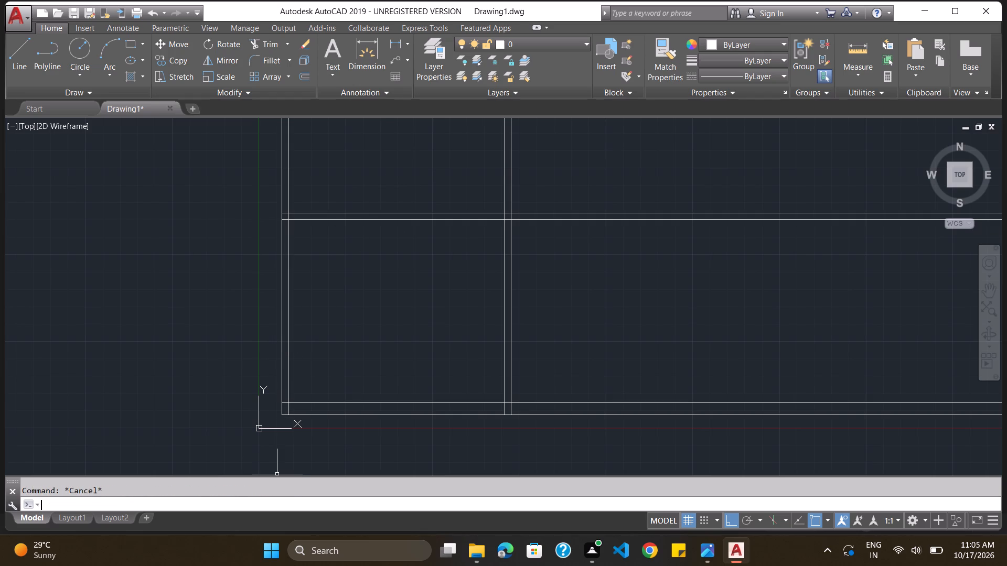
type("ra")
key("y")
key("Return")
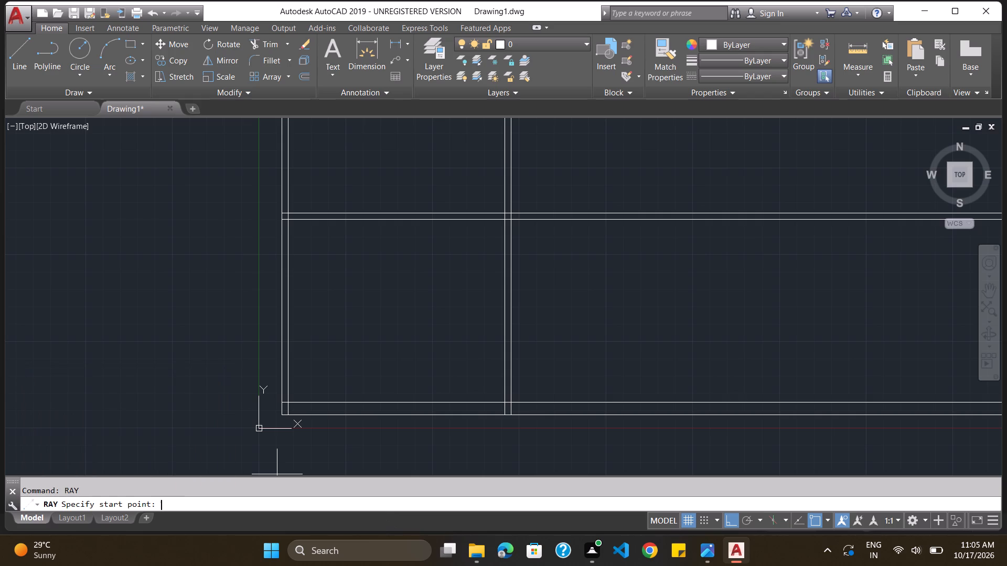
left_click(281, 403)
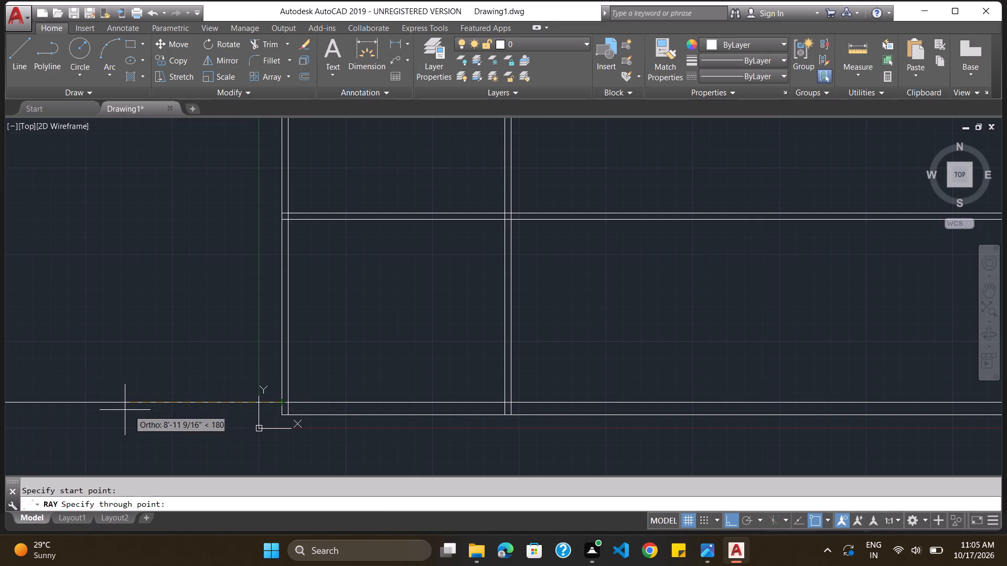
left_click(117, 409)
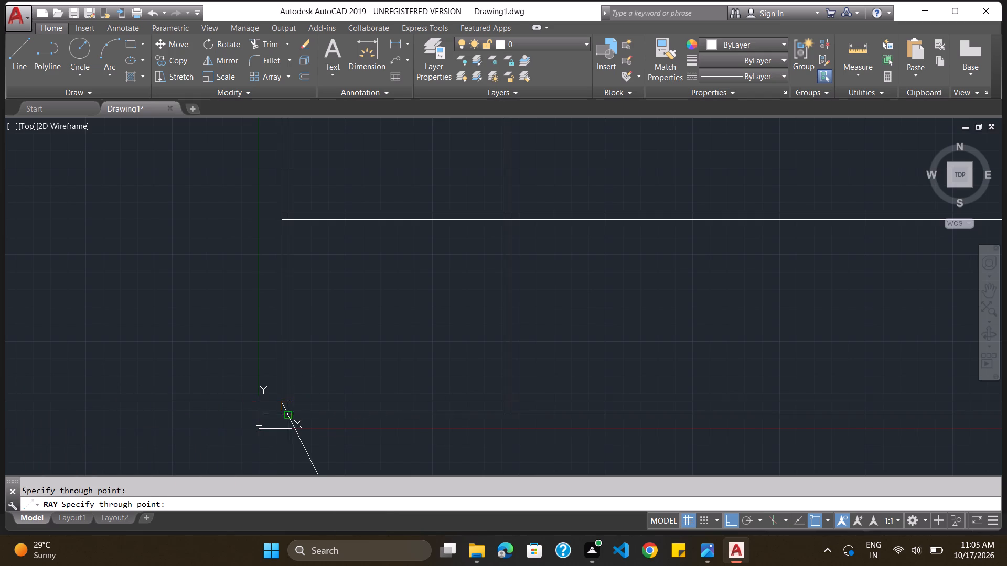
key("Escape")
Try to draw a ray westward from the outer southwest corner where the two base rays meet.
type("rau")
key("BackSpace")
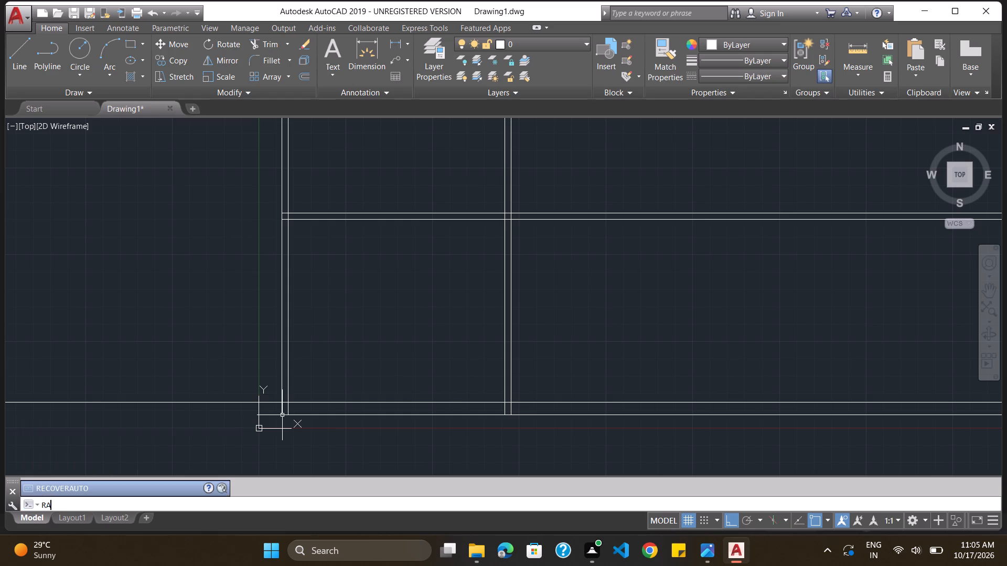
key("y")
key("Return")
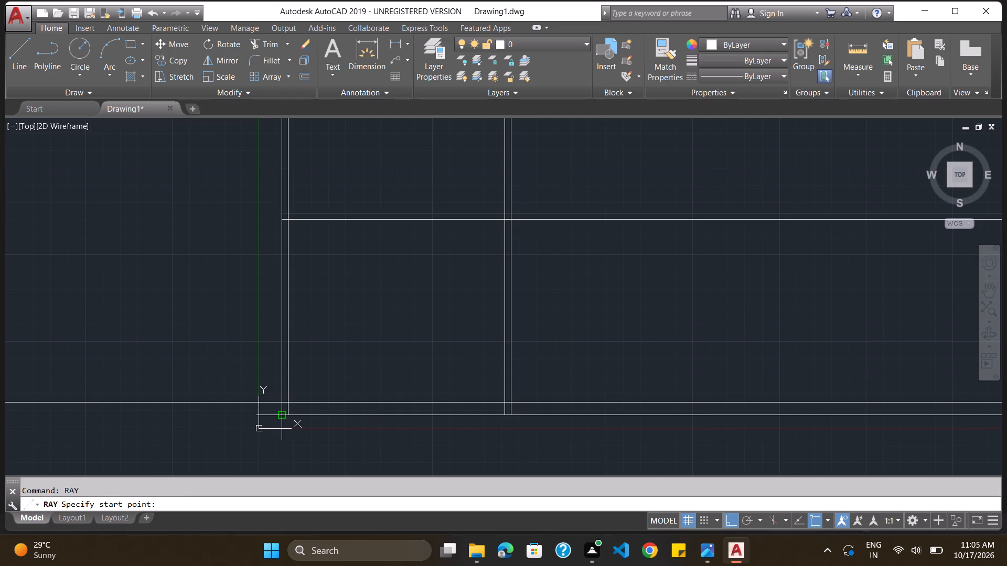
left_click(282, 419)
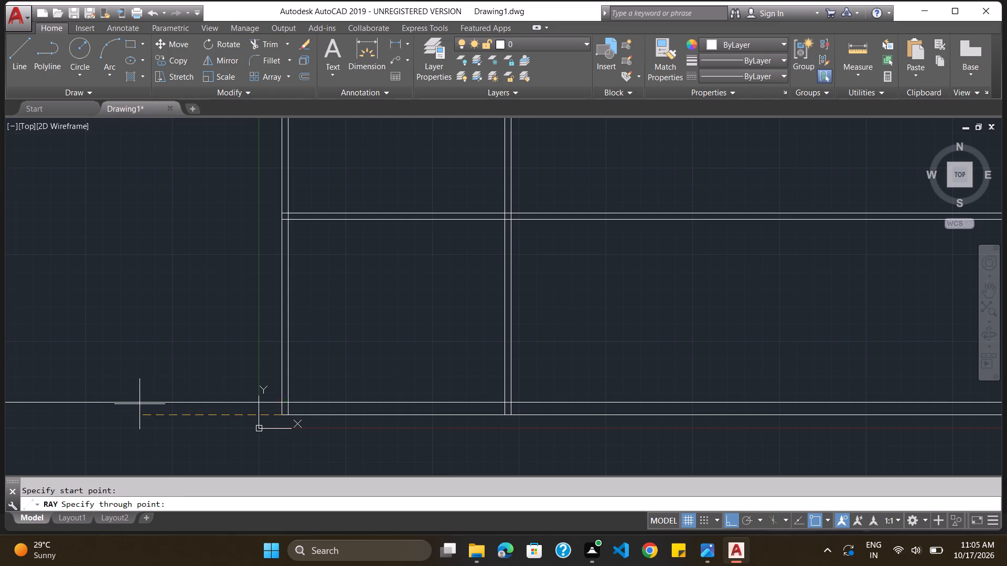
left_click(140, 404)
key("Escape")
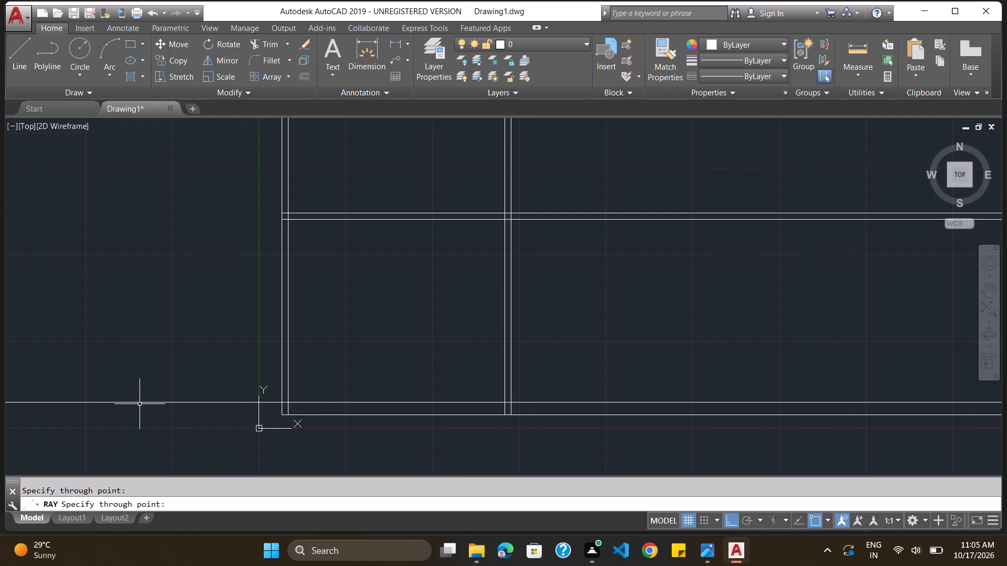
Draw a ray westward from the outer southwest corner, continuing the south wall's outer line.
key("space")
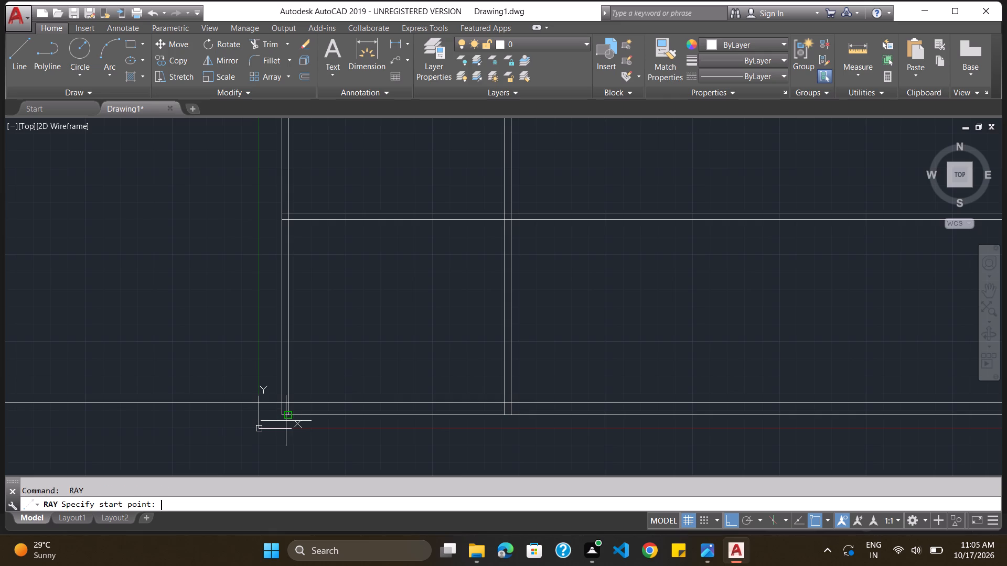
left_click(282, 414)
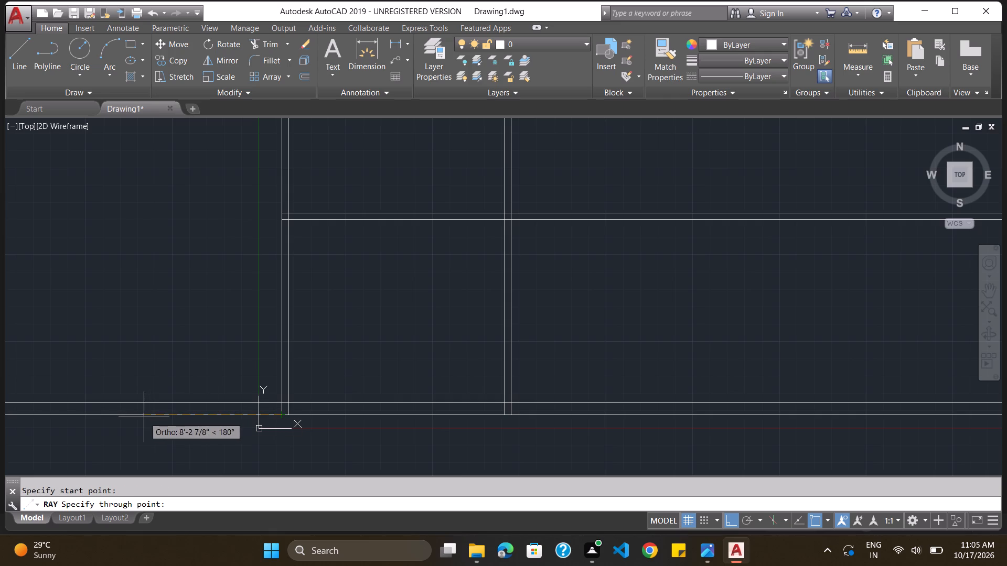
left_click(143, 417)
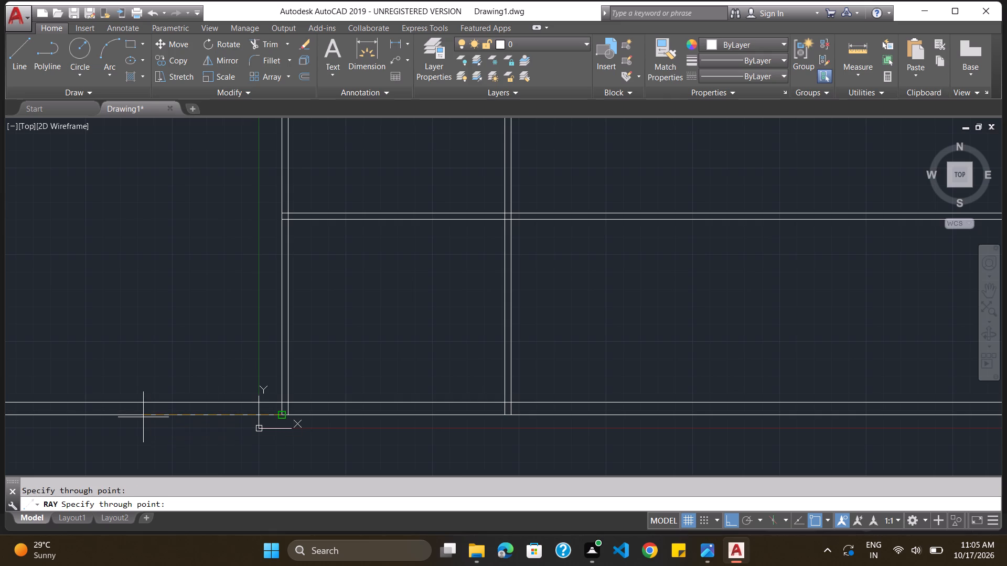
key("Escape")
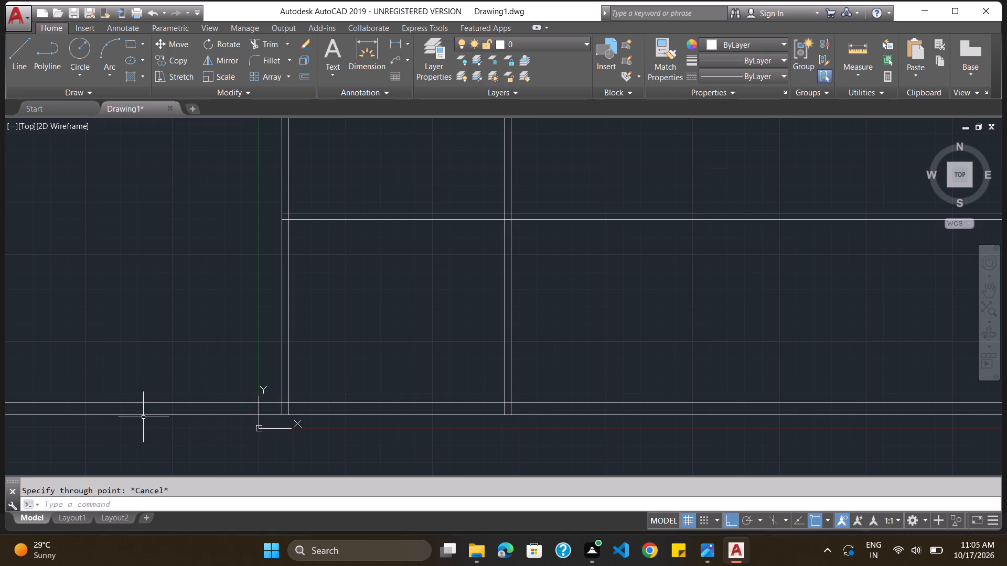
Offset the outer line of the west wall 5' to the west to set the width of the adjoining space.
key("o")
key("Return")
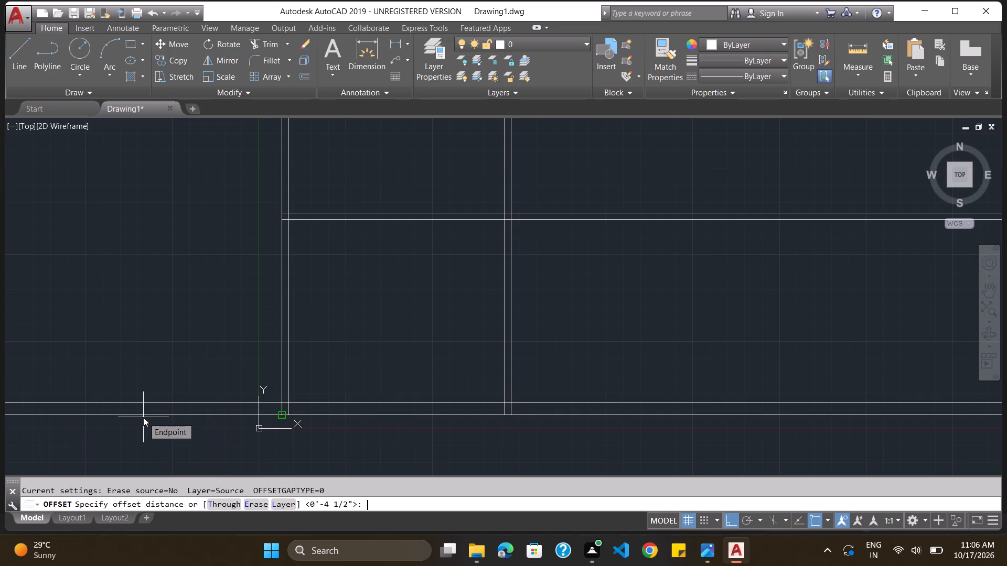
type("5'")
key("Return")
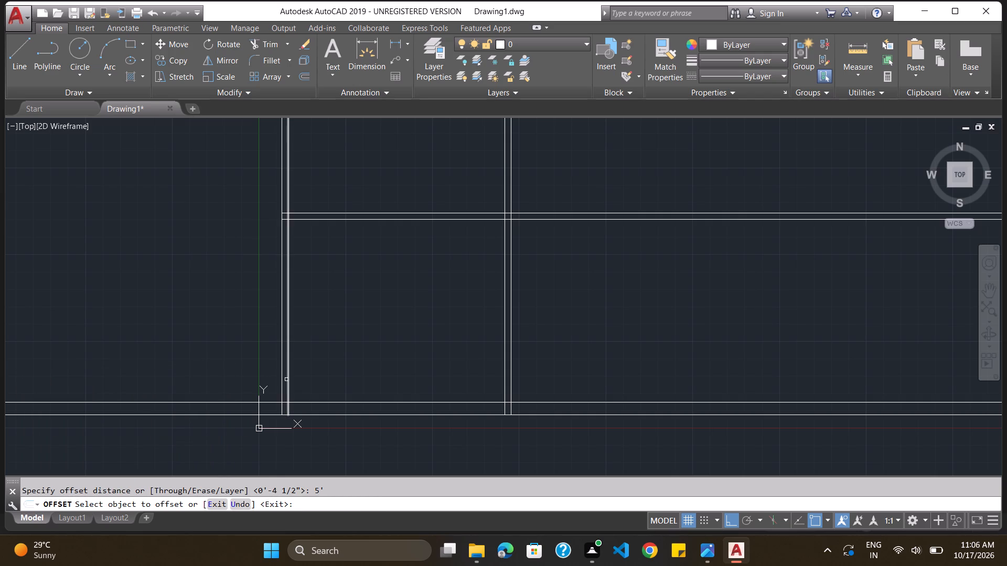
left_click_drag(281, 379, 190, 375)
left_click(190, 375)
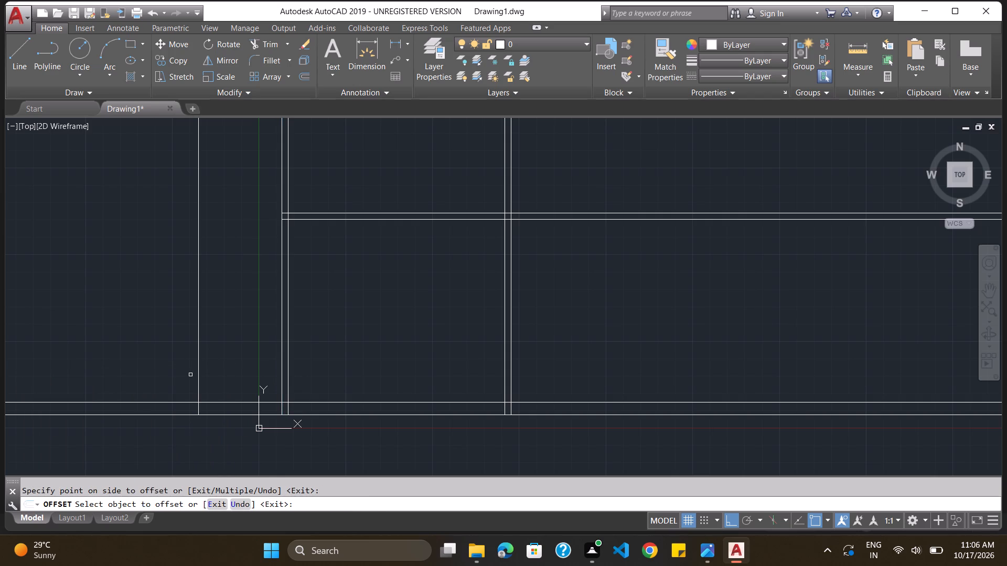
key("Escape")
Offset the new westernmost vertical line 9" to the west to form the outer wall's thickness.
key("o")
key("Return")
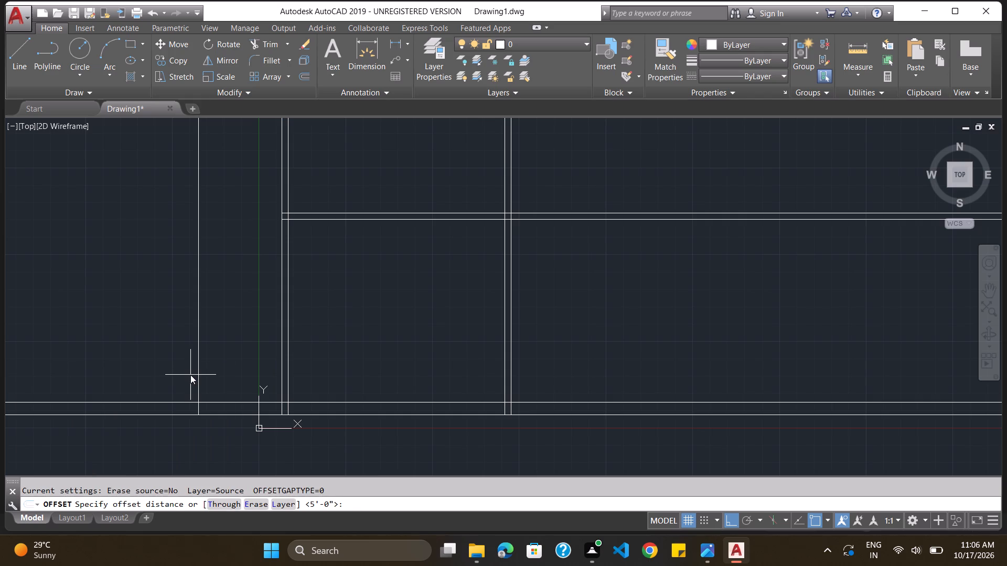
key("9")
key("shift+quotedbl")
key("Return")
left_click_drag(200, 368, 168, 367)
left_click(168, 367)
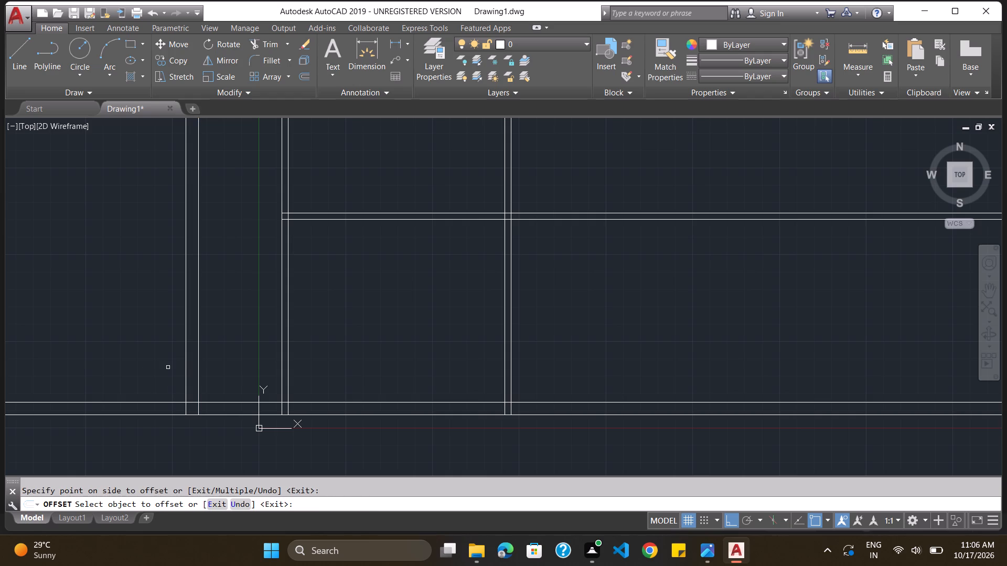
key("Escape")
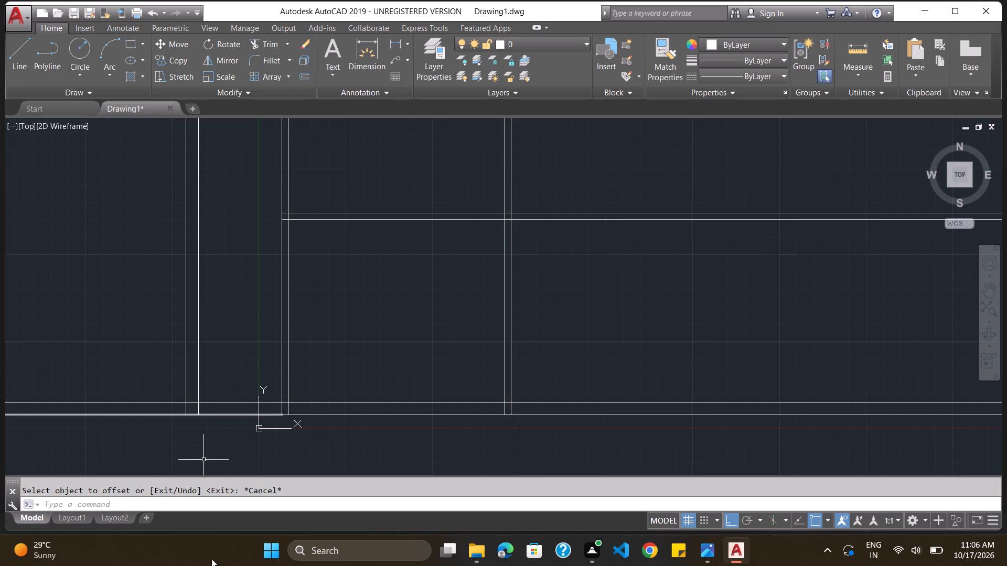
Offset the westward ray continuing the south wall's inner line 7' to the north to set the western space's depth.
left_click(221, 503)
key("o")
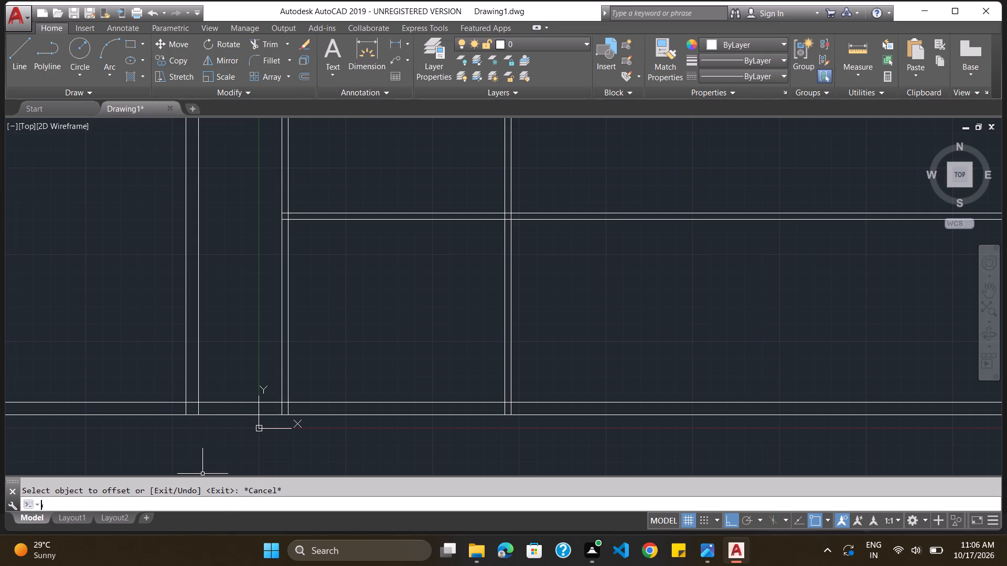
key("Return")
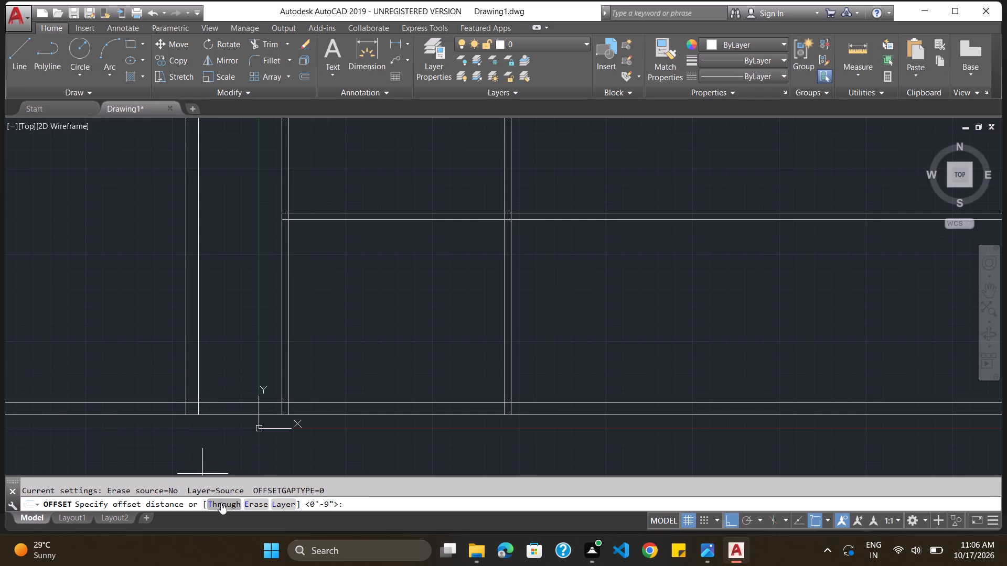
key("7")
key("apostrophe")
key("Return")
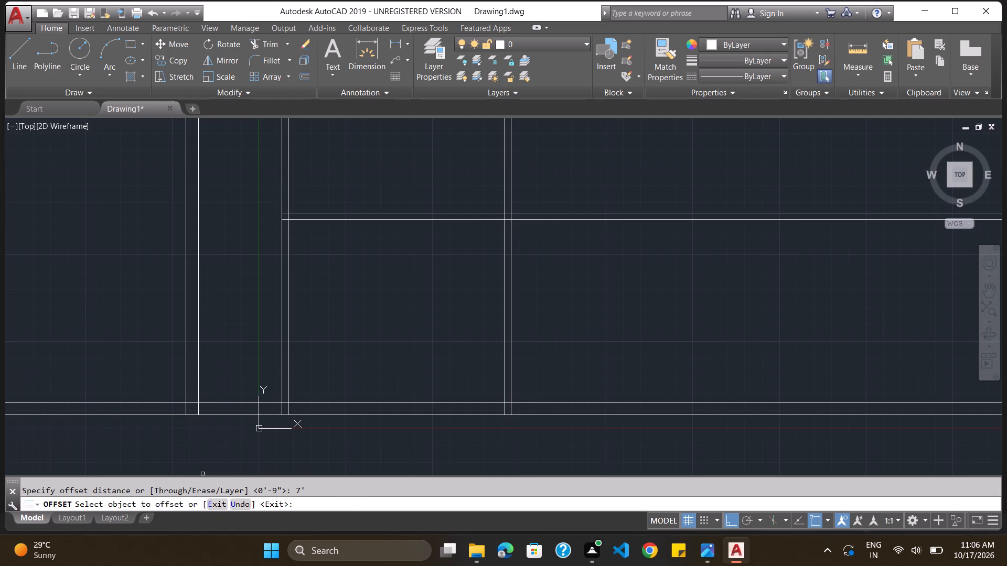
left_click(240, 401)
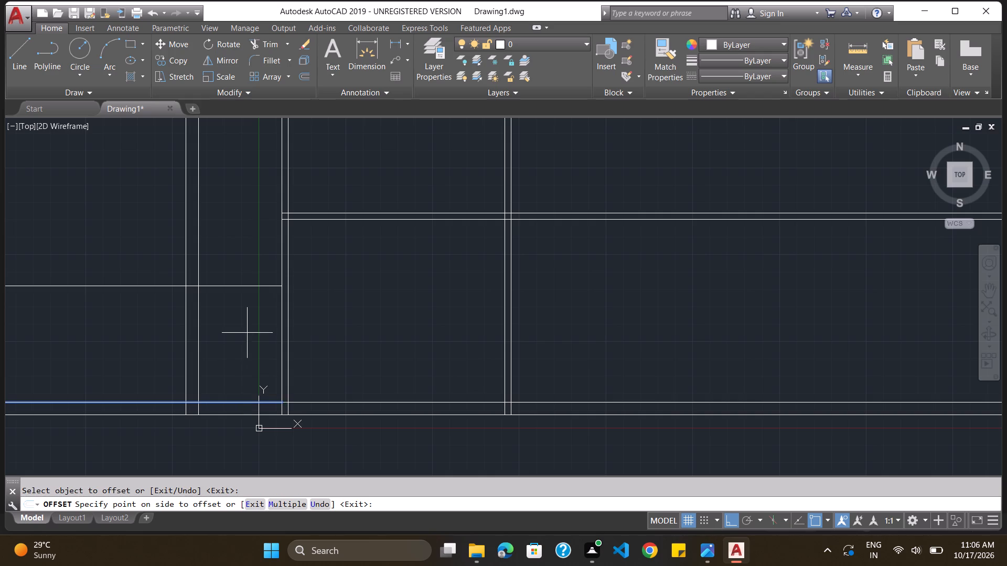
left_click(247, 333)
key("Escape")
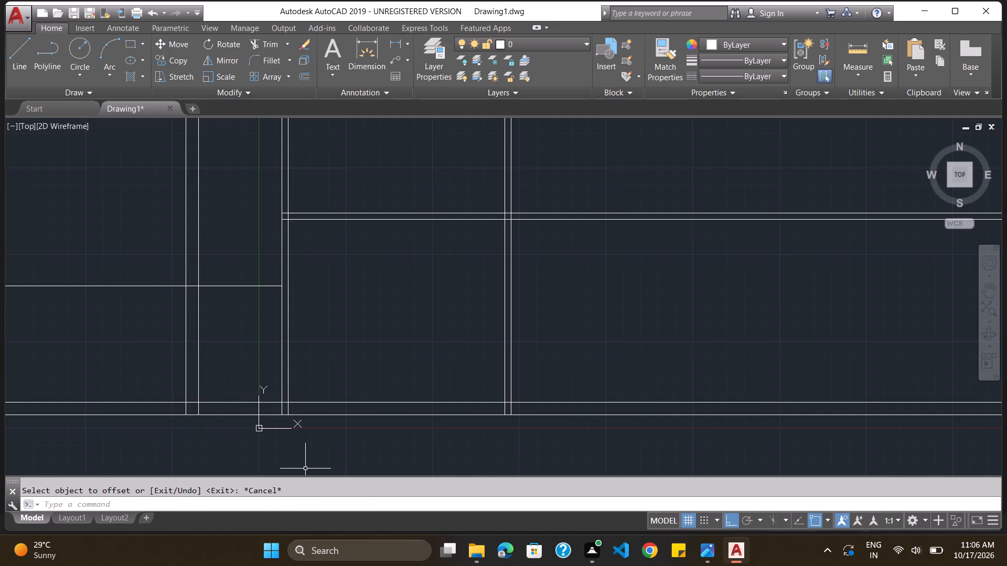
Offset the horizontal partition line of the western space 4.5" to the north to give the partition its thickness.
left_click(316, 498)
key("o")
key("Return")
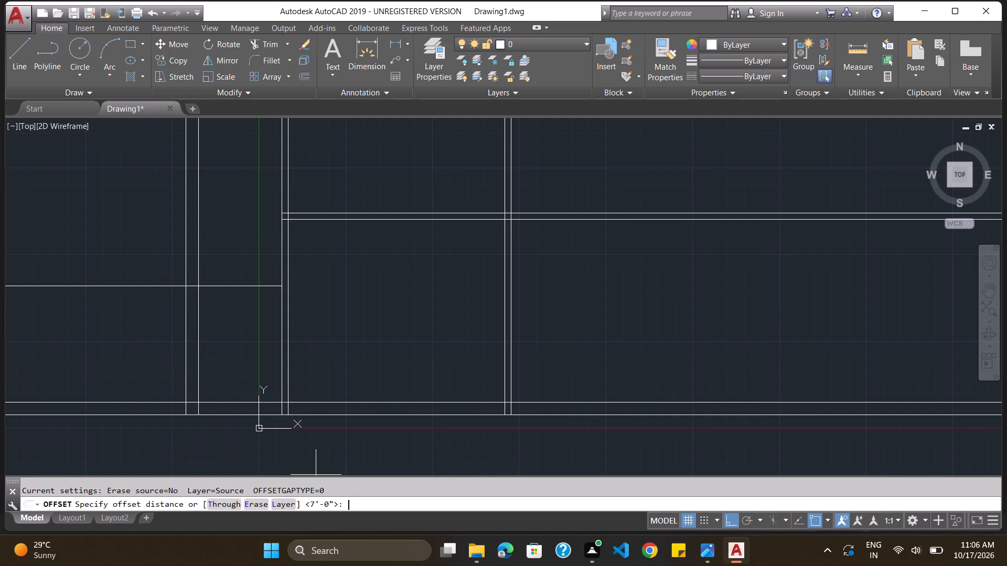
type("4.5")
key("shift+quotedbl")
key("Return")
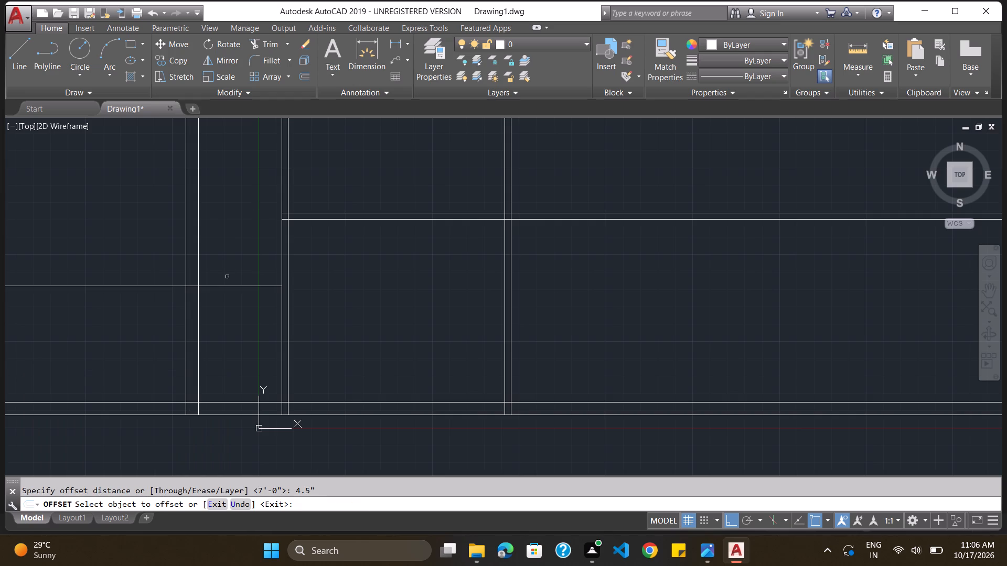
left_click_drag(229, 286, 243, 252)
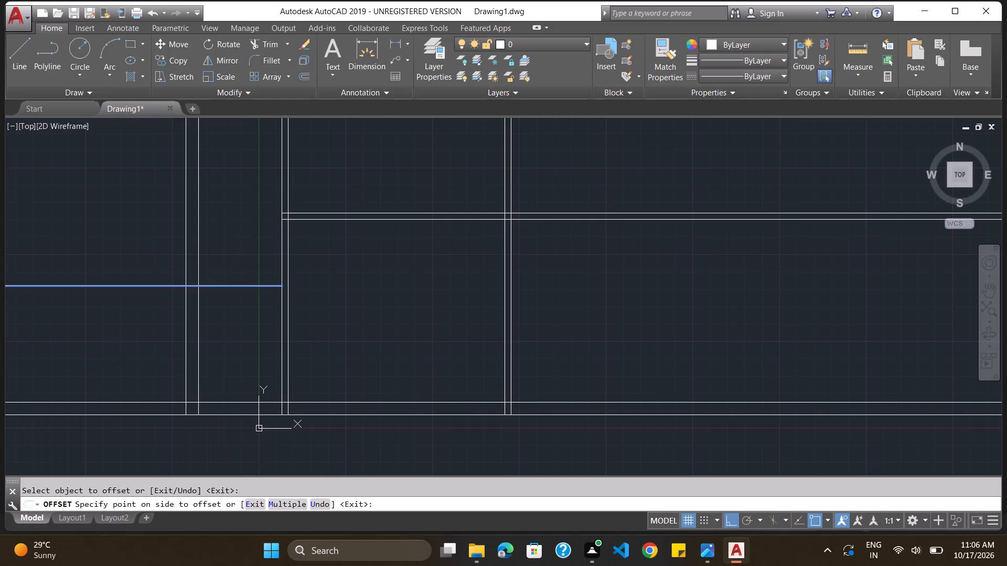
left_click(243, 252)
key("Escape")
Trim the overshooting wall lines at the western space's southwest corner into a clean outer and inner corner.
type("trim")
key("Return")
key("Return")
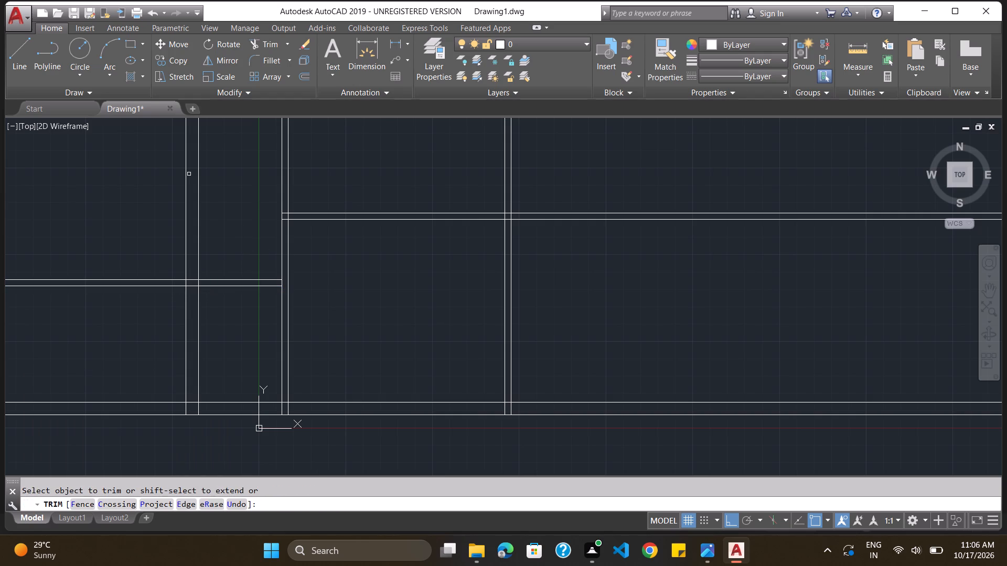
left_click(178, 402)
left_click(175, 416)
left_click(192, 402)
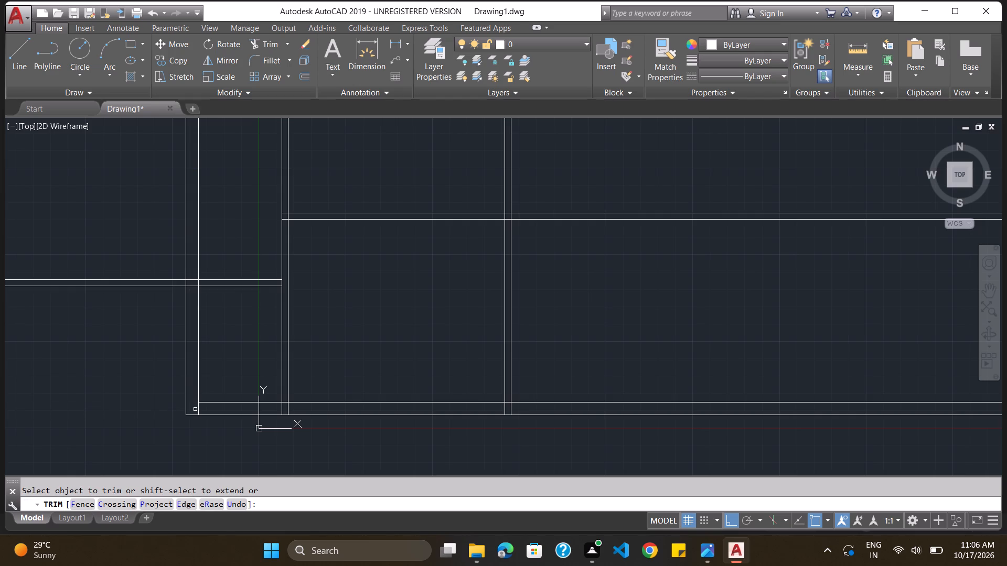
left_click(198, 409)
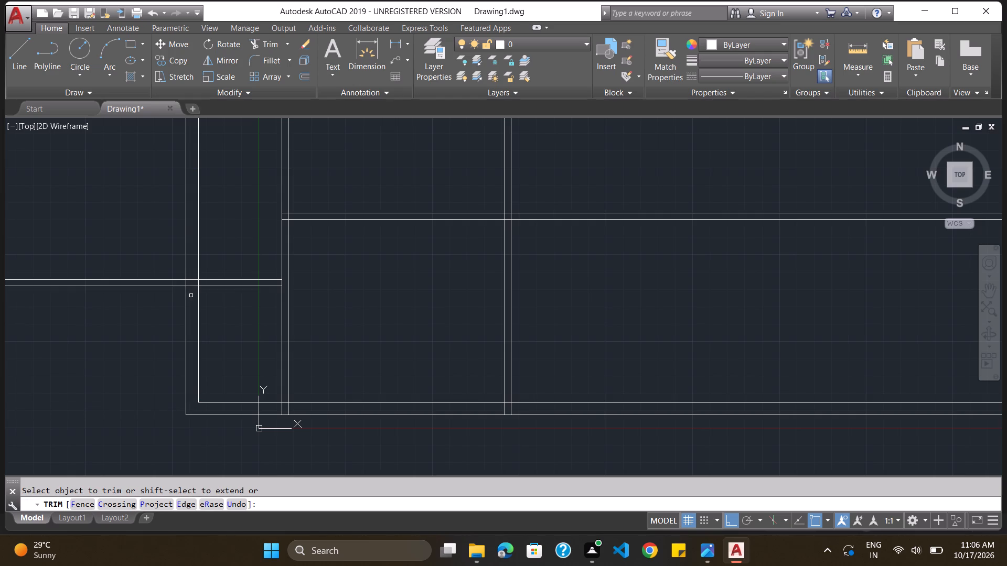
Trim the partition lines inside the western outer wall and open the wall's inner line between them.
left_click(195, 286)
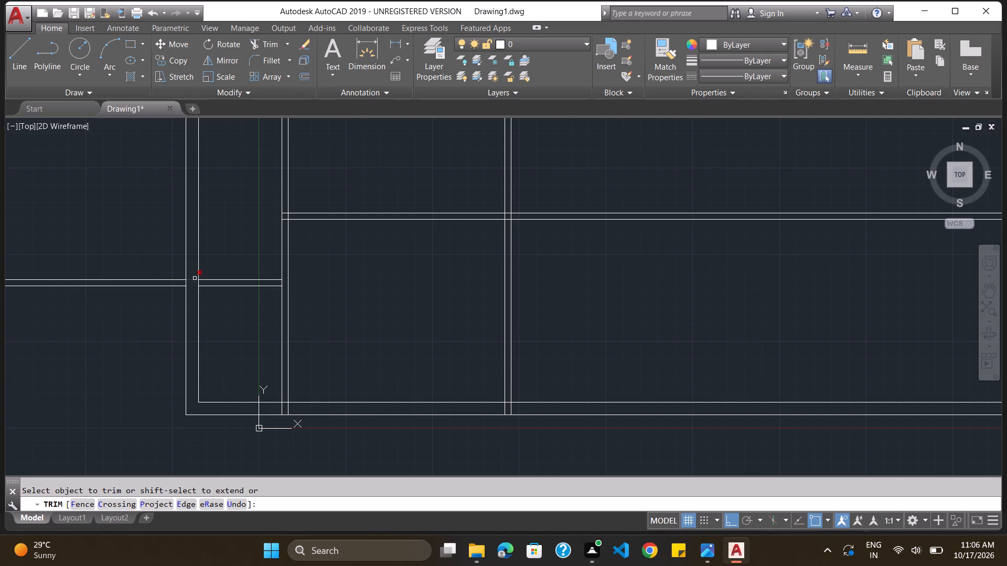
left_click(192, 279)
left_click(200, 282)
key("Escape")
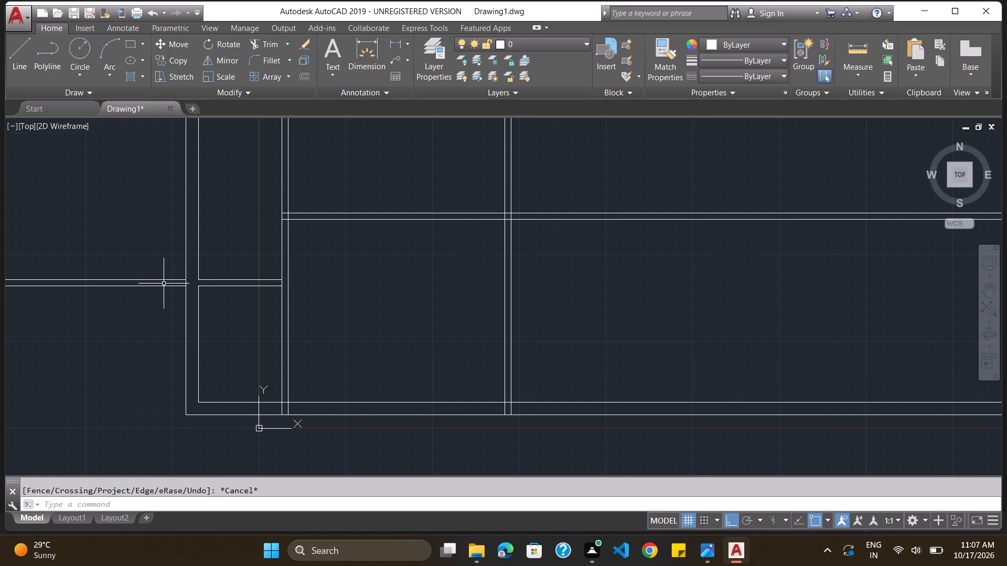
Delete the two leftover partition line pieces extending west beyond the western outer wall.
left_click(167, 279)
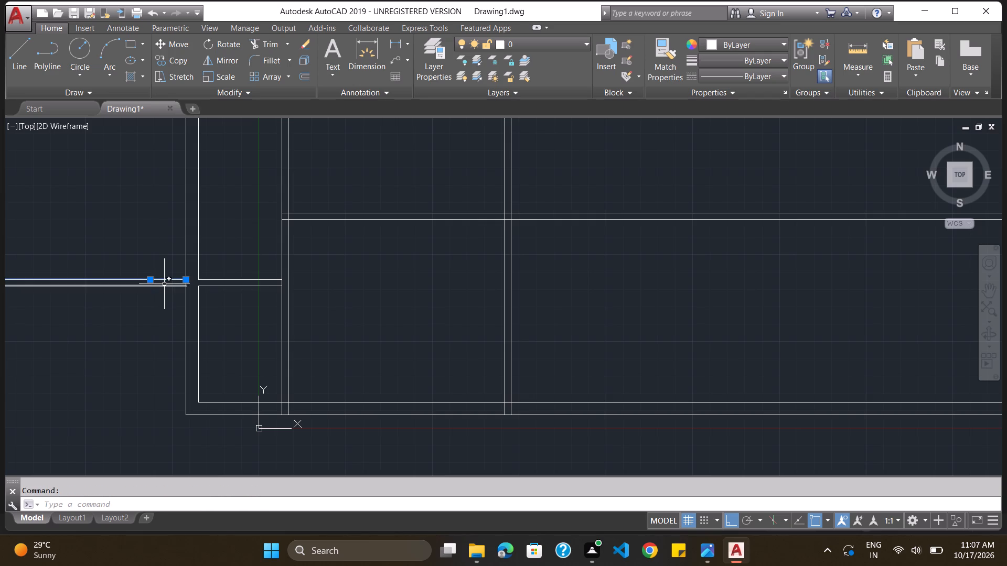
left_click(164, 284)
key("Delete")
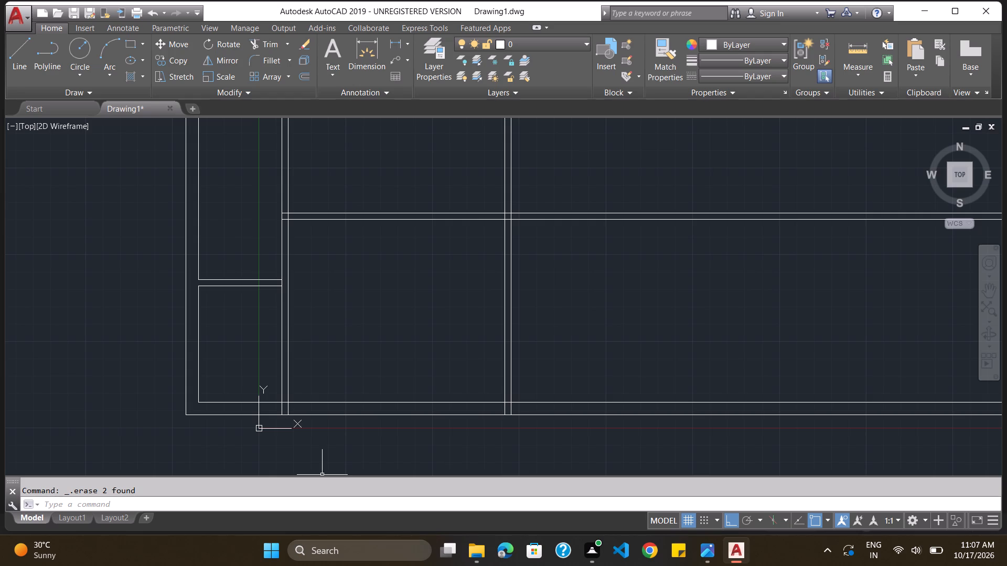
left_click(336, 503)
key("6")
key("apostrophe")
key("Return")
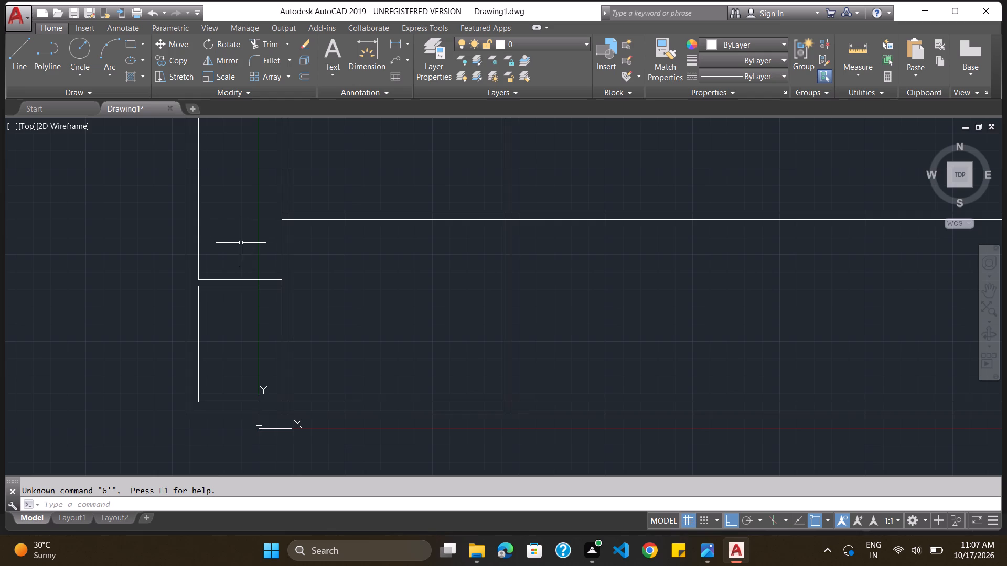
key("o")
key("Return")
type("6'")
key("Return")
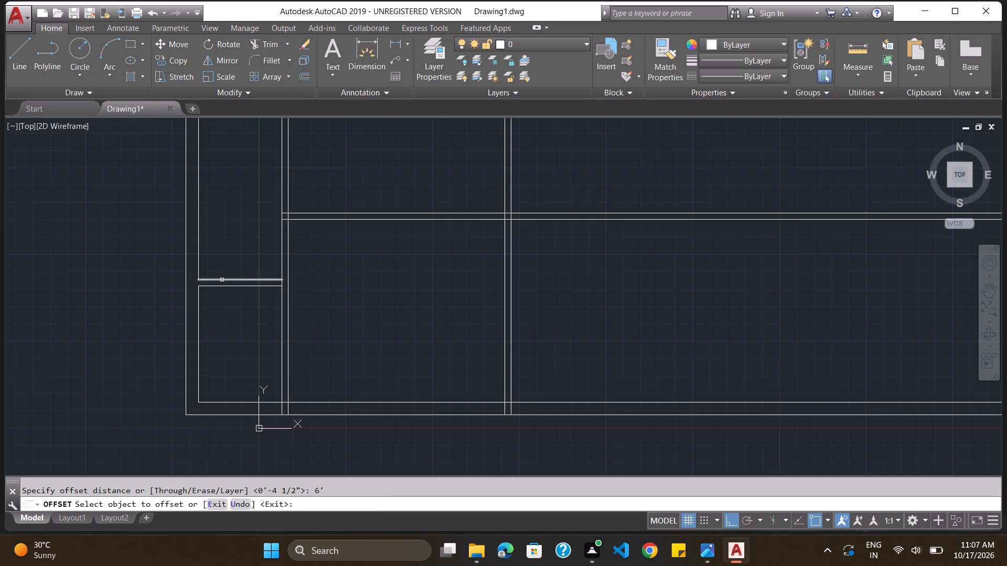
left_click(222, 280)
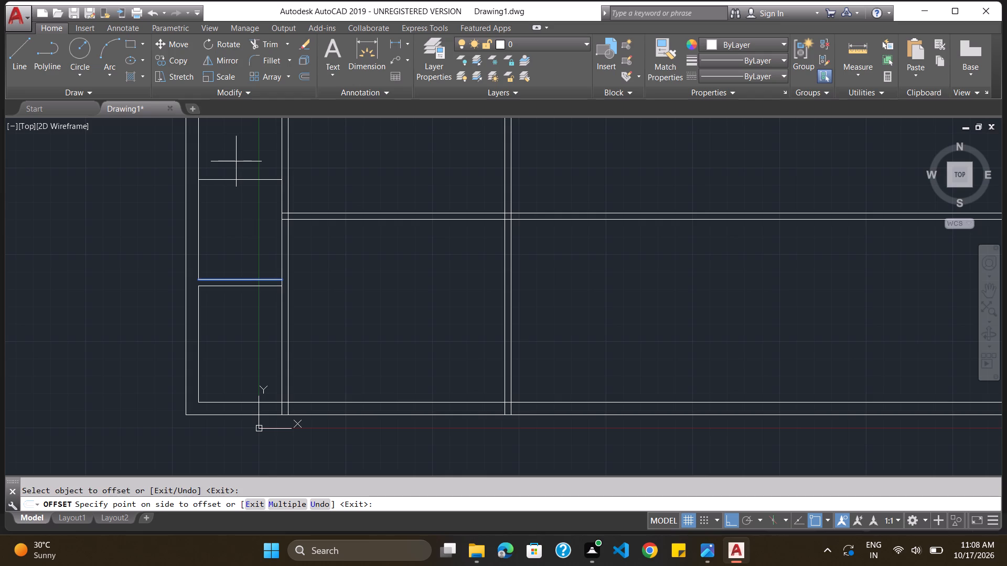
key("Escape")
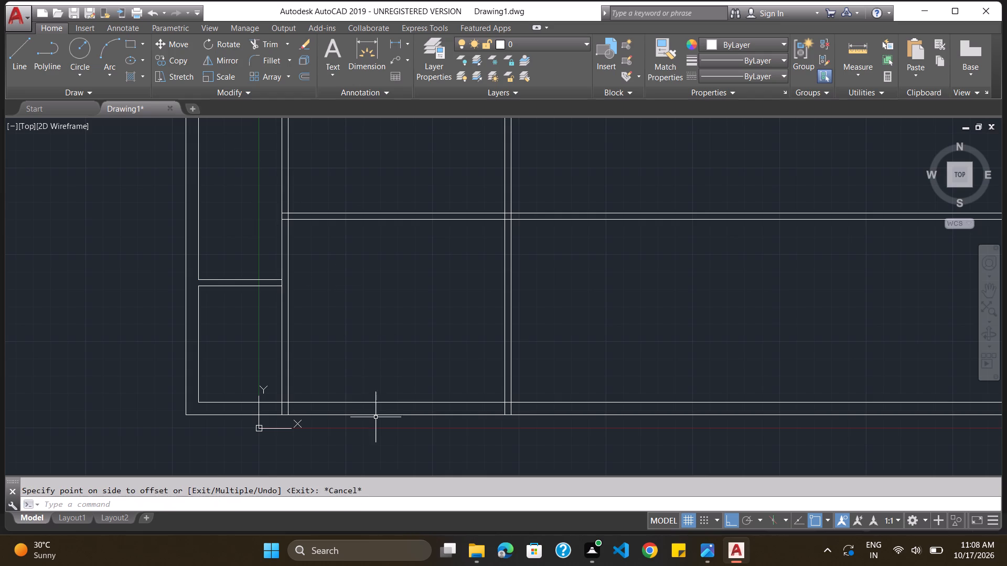
Offset the northern line of the long horizontal interior wall 5' to the north.
left_click(349, 503)
key("o")
key("Return")
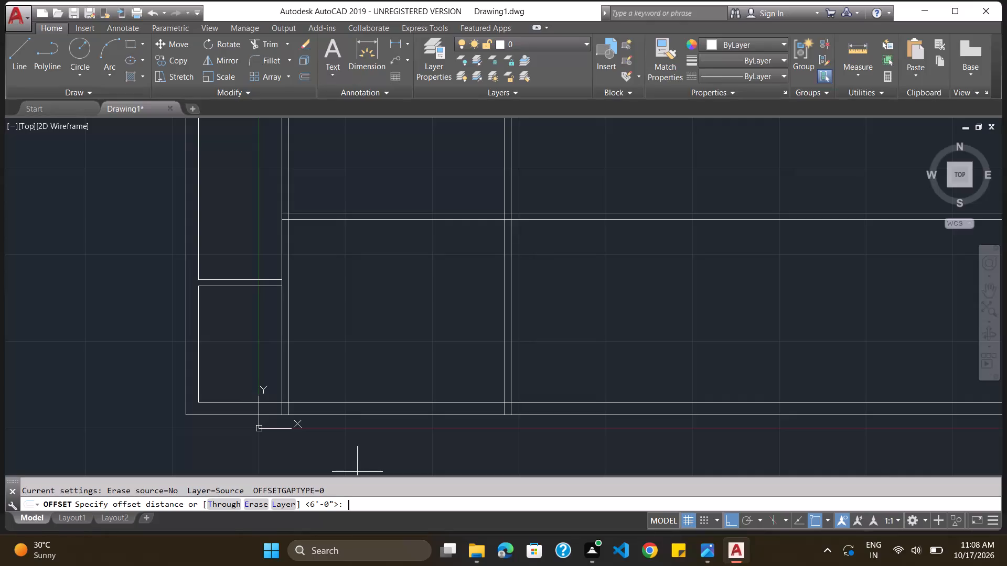
type("5'")
key("Return")
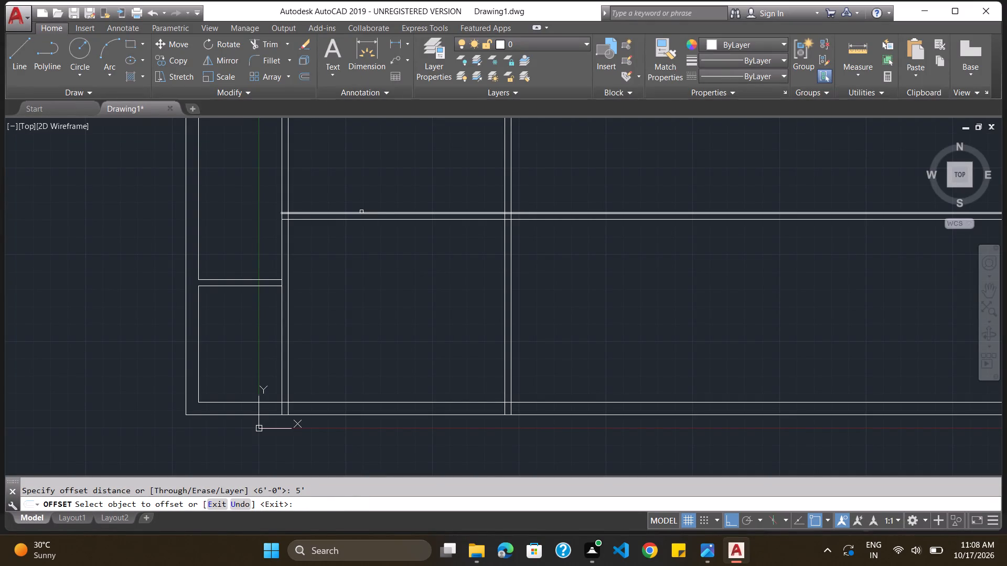
left_click_drag(361, 211, 384, 123)
left_click(384, 123)
scroll(384, 123, "down", 1, "ctrl")
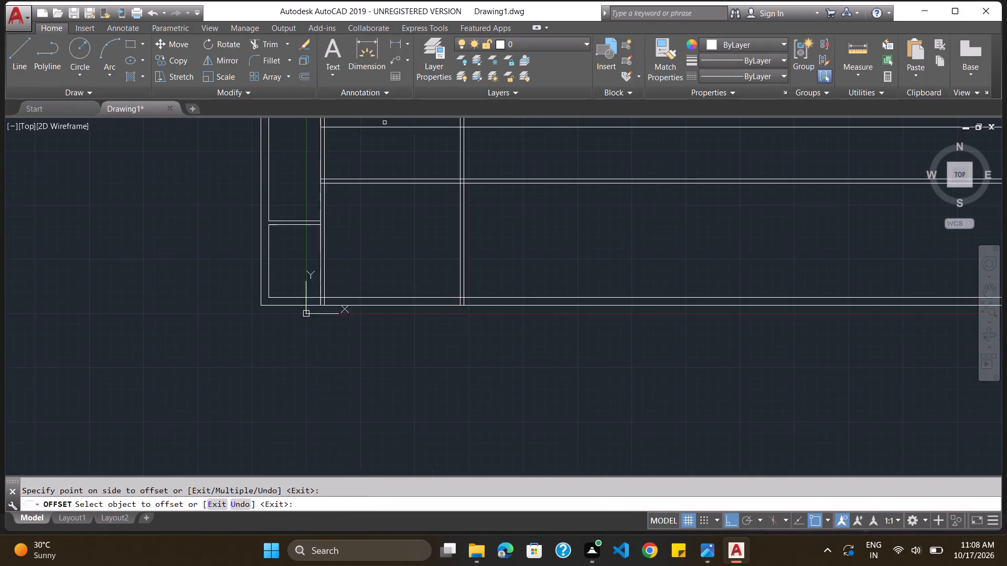
scroll(384, 123, "down", 2, "ctrl")
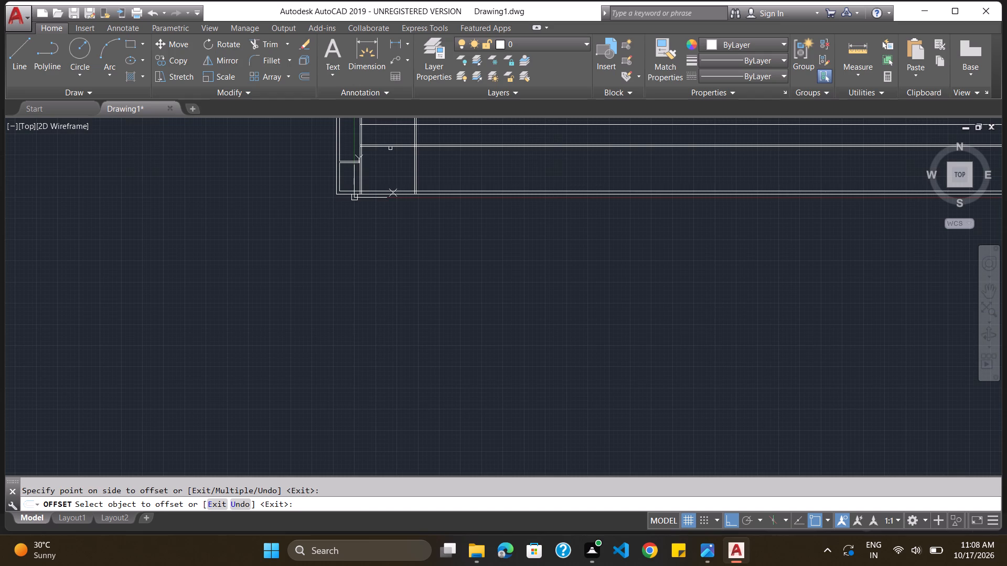
scroll(393, 144, "down", 3, "ctrl")
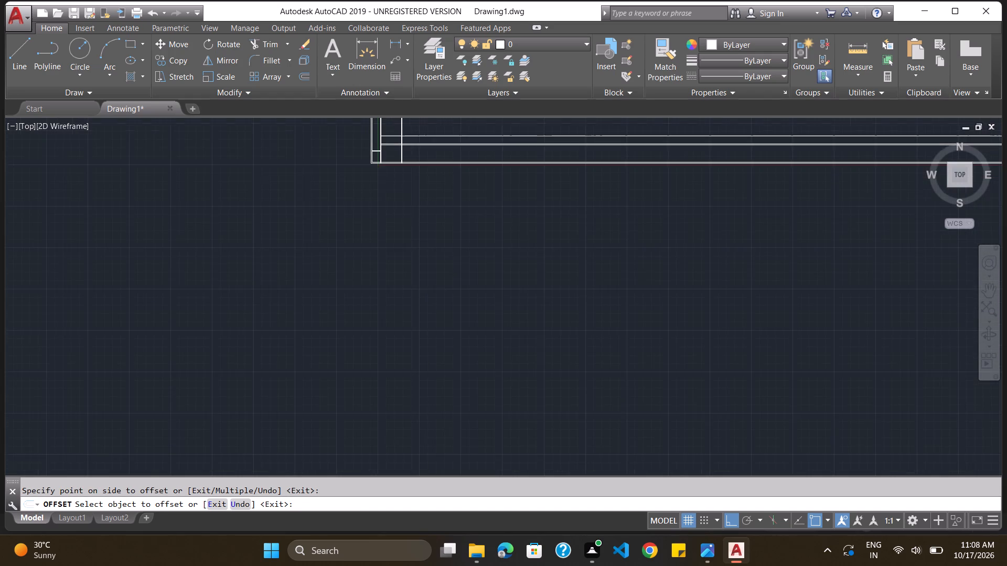
scroll(399, 128, "up", 5, "ctrl")
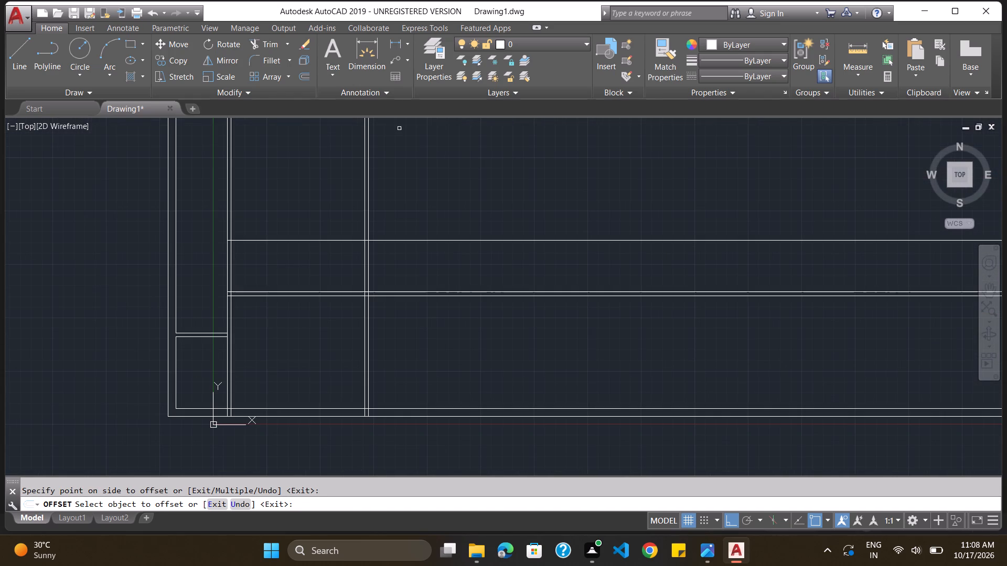
left_click(313, 502)
key("Escape")
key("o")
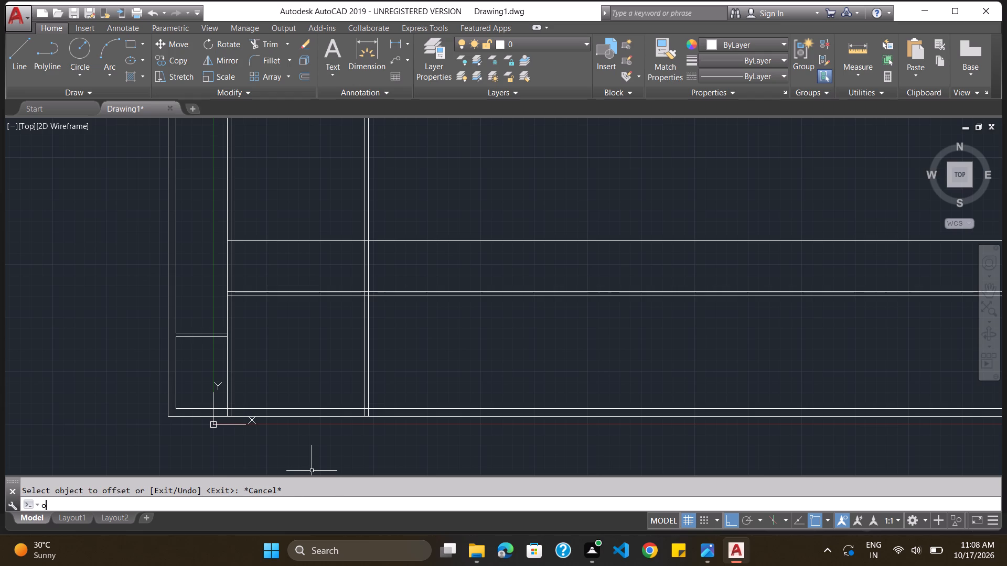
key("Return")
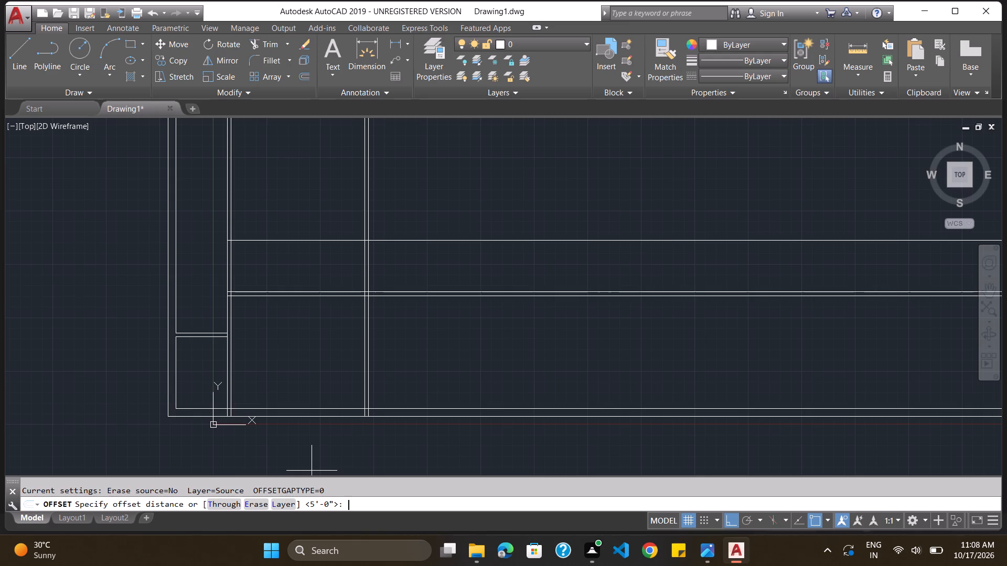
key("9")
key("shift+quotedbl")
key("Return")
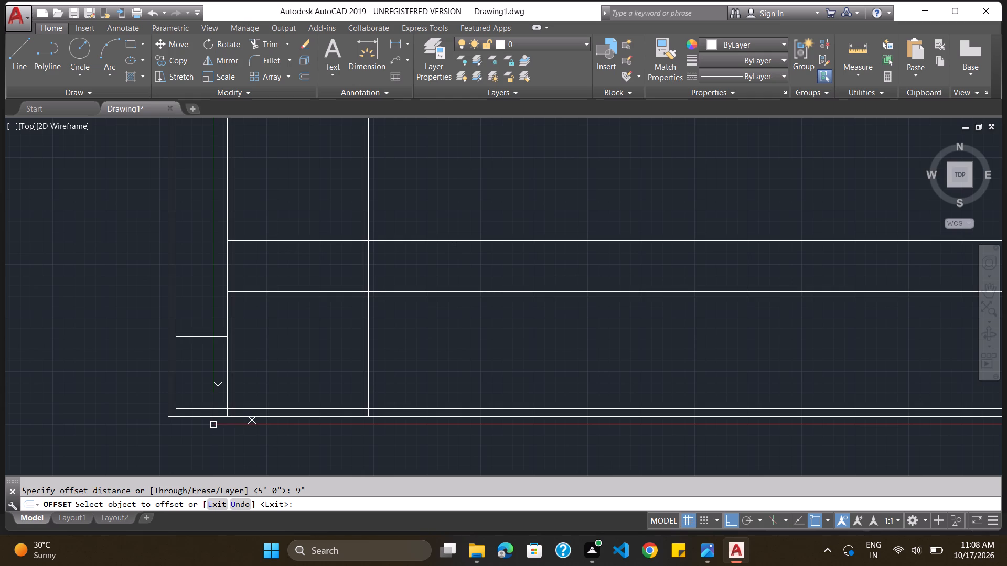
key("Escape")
Offset the new long horizontal line 4.5" to the north to give the wall its thickness.
key("Return")
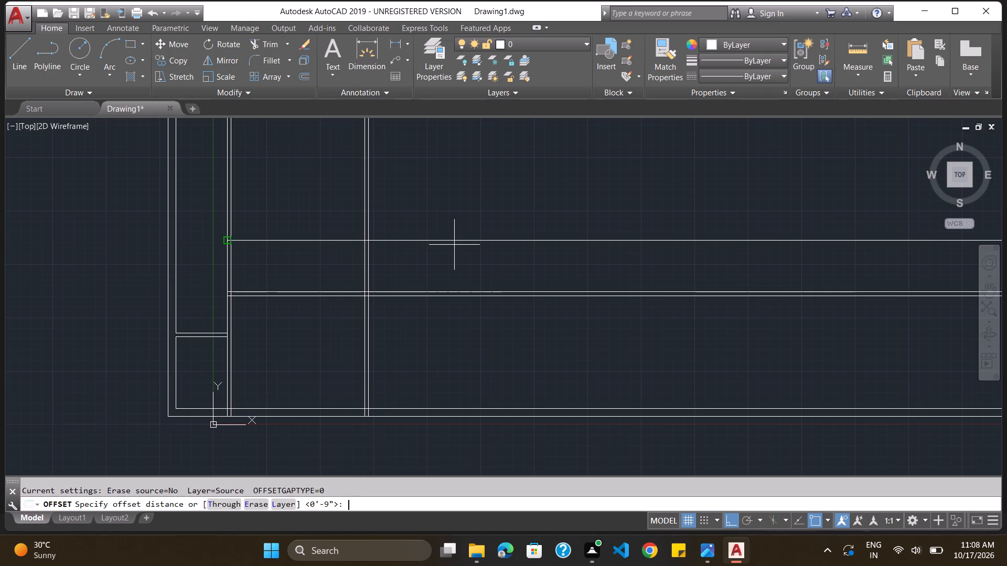
type("4.5")
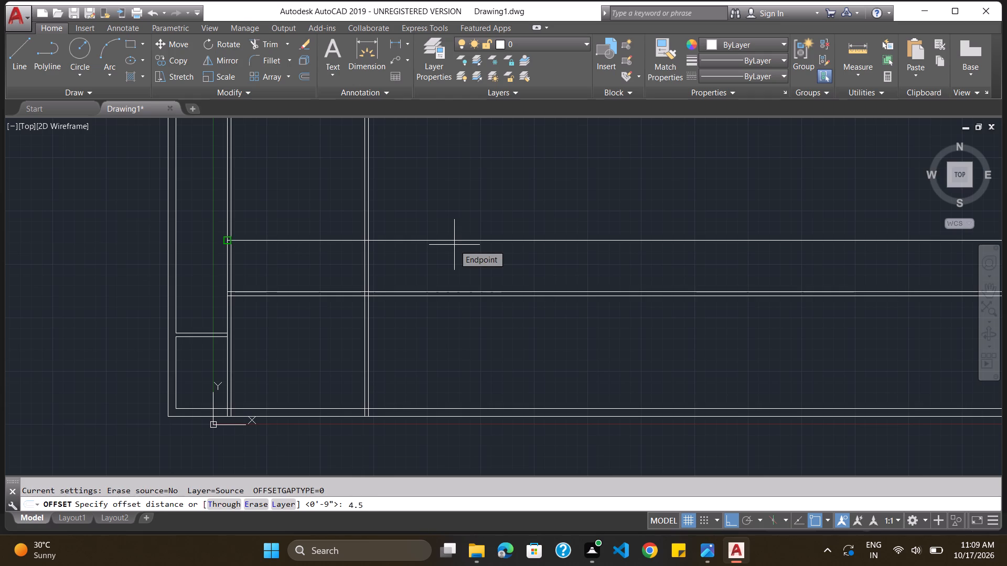
key("shift+quotedbl")
key("Return")
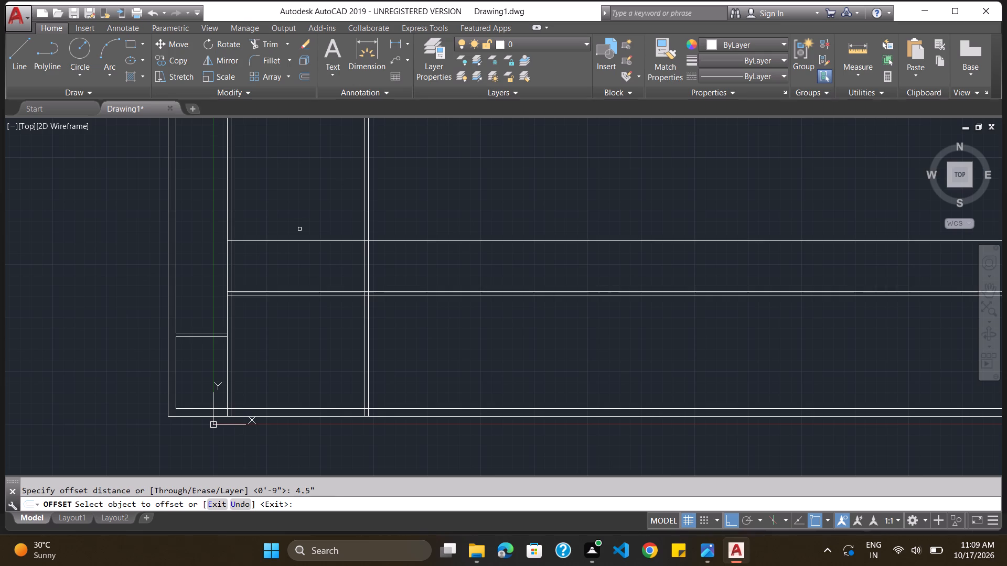
left_click(295, 241)
left_click(296, 232)
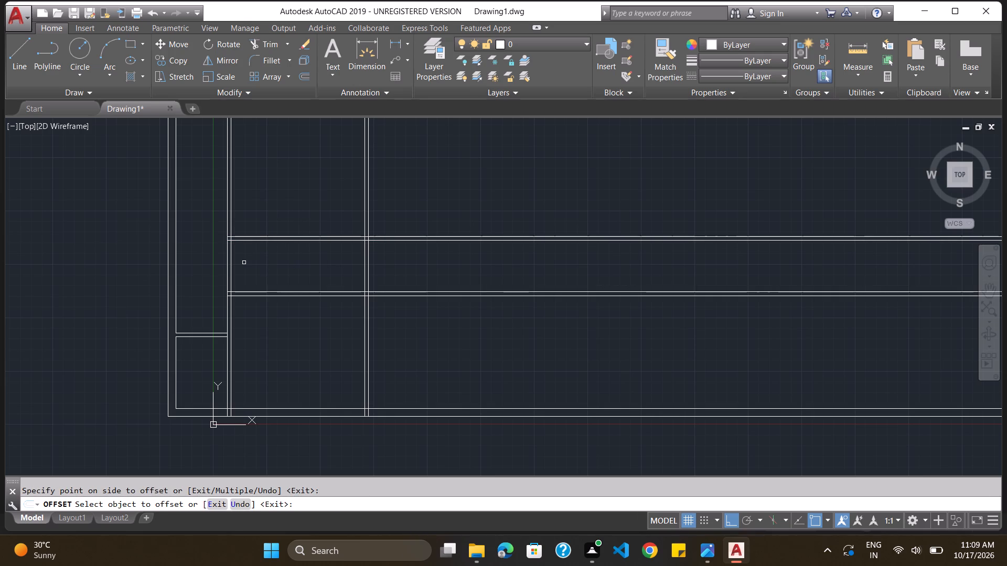
Trim the junctions where the two long horizontal interior walls meet the western vertical interior wall, opening its eastern line between each pair.
scroll(242, 263, "up", 2, "ctrl")
type("trim")
key("Return")
key("Return")
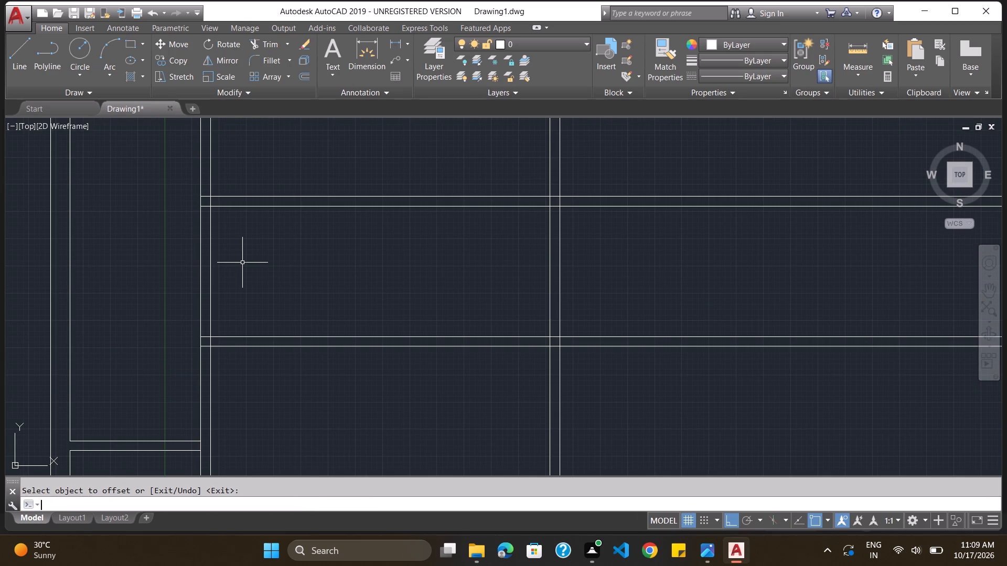
type("trim")
key("Return")
key("Return")
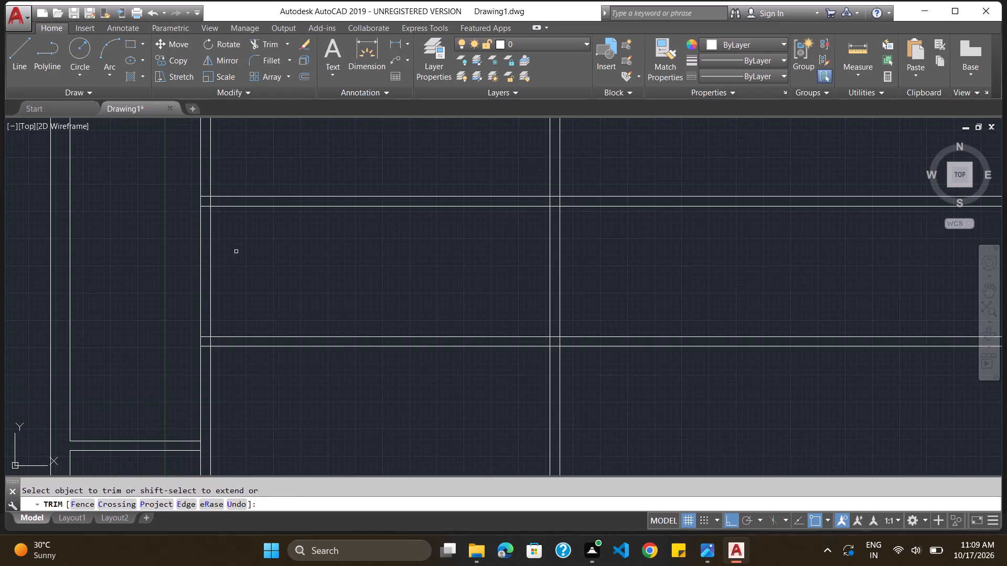
left_click(207, 208)
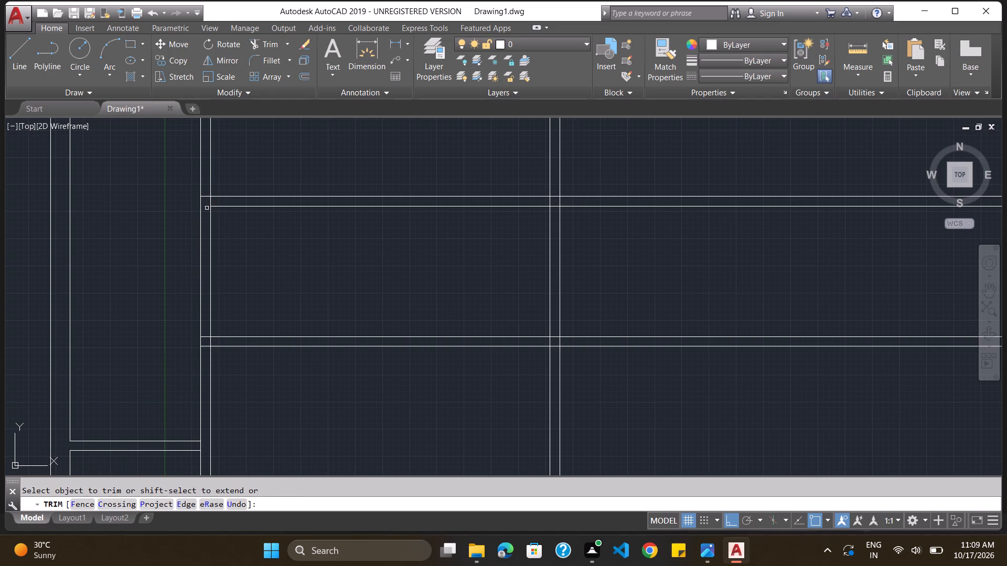
left_click(211, 202)
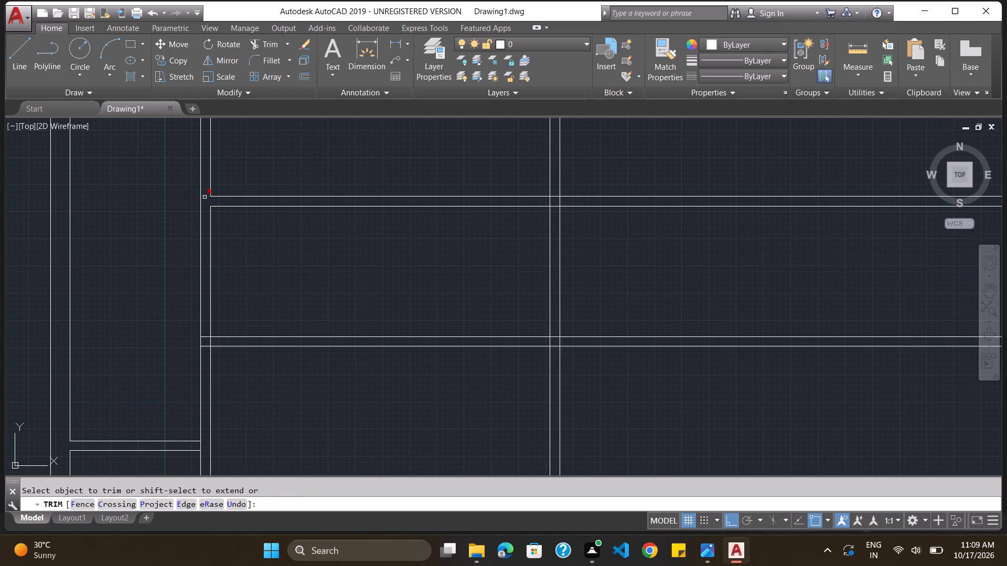
left_click(205, 197)
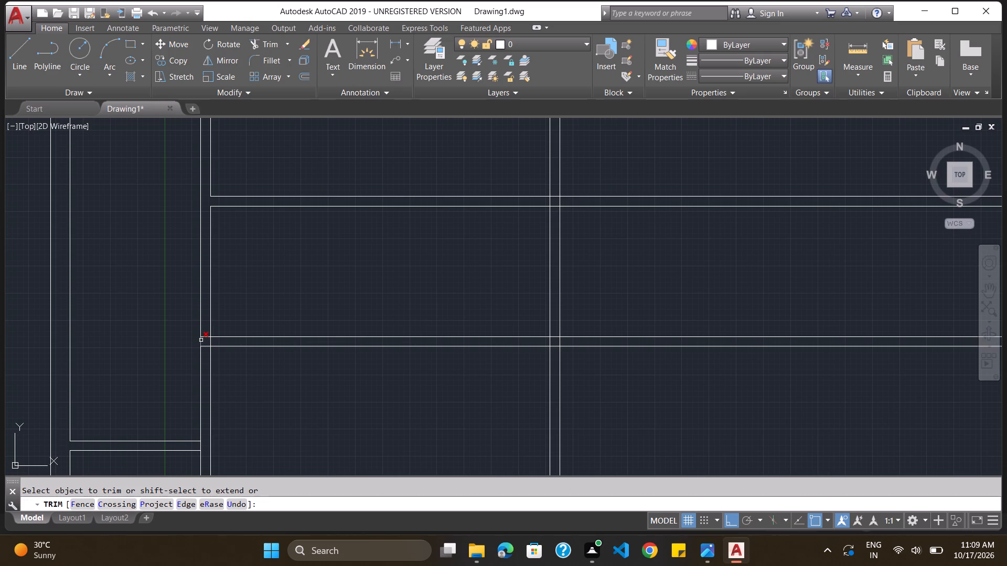
left_click(205, 339)
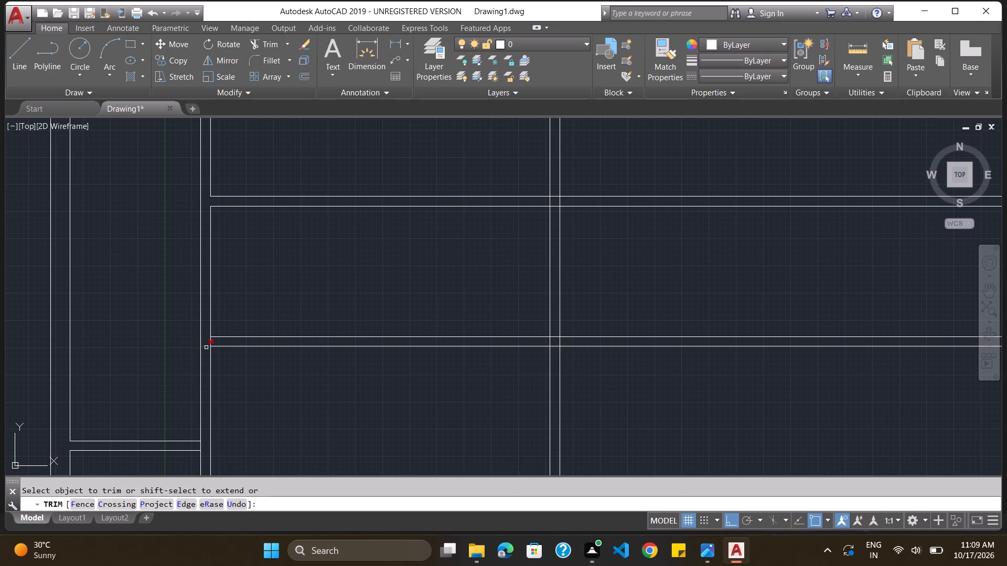
left_click(207, 347)
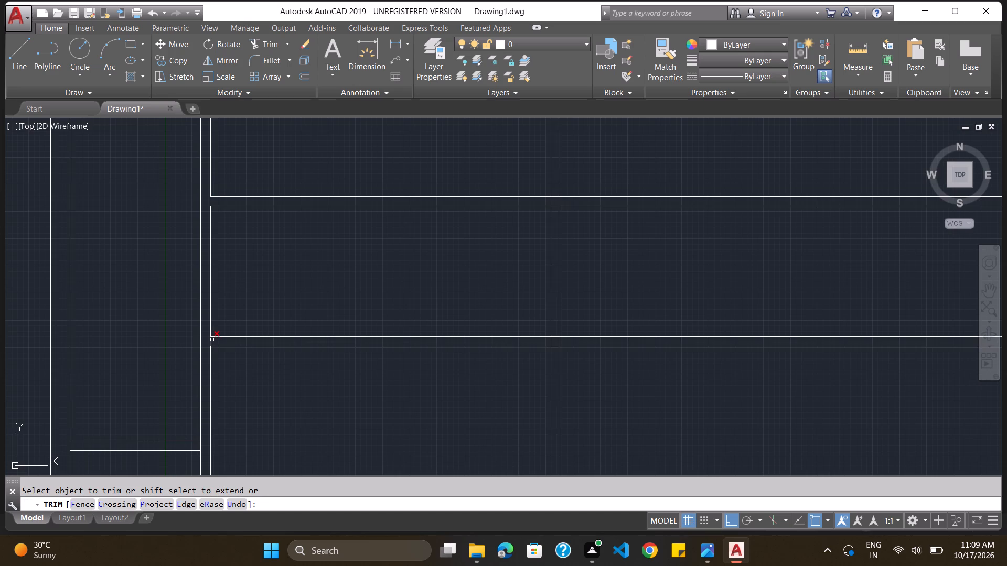
left_click(210, 342)
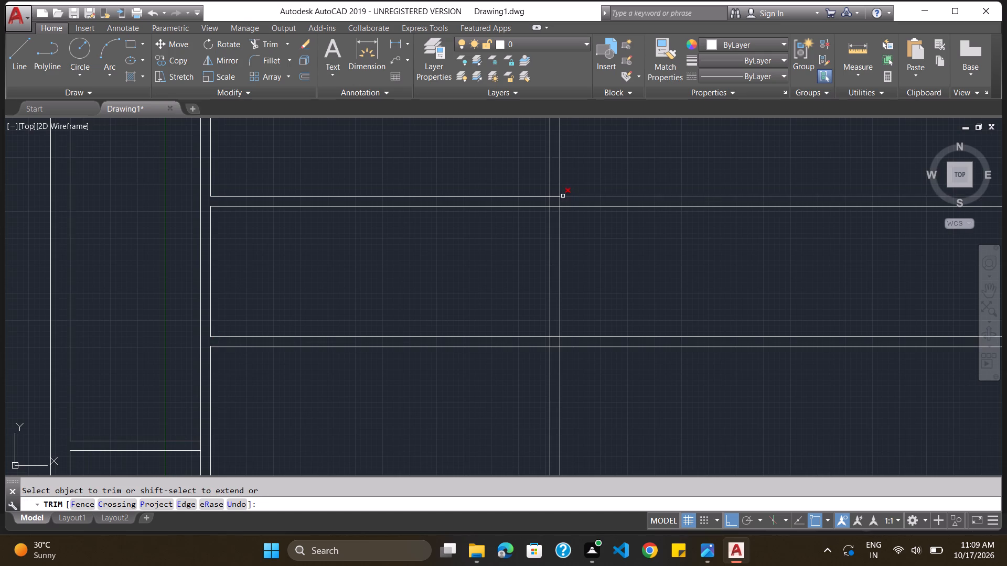
Trim the lines inside both crossings of the second vertical interior wall with the two long horizontal walls.
left_click(561, 201)
left_click(551, 201)
left_click(556, 195)
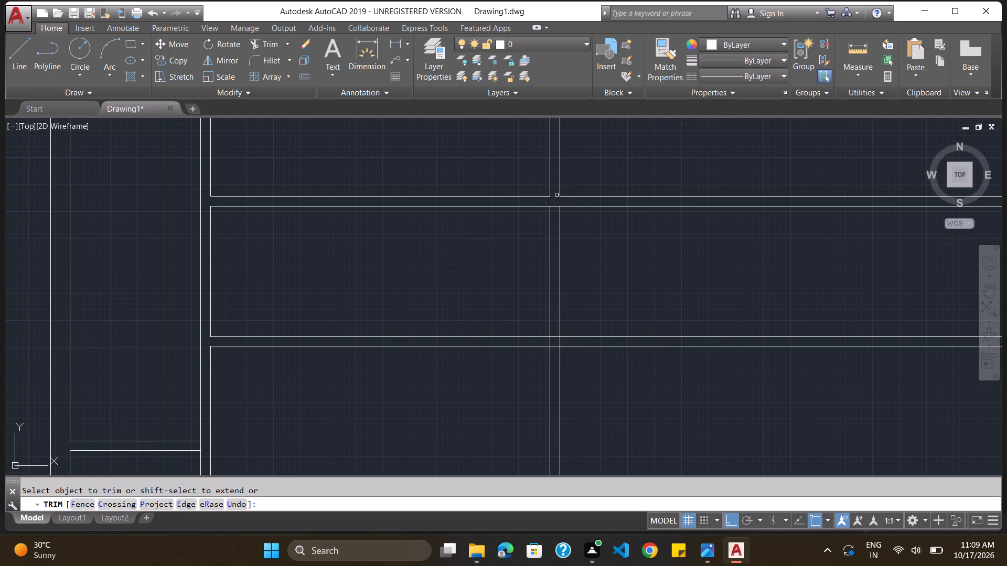
left_click(556, 207)
left_click(554, 336)
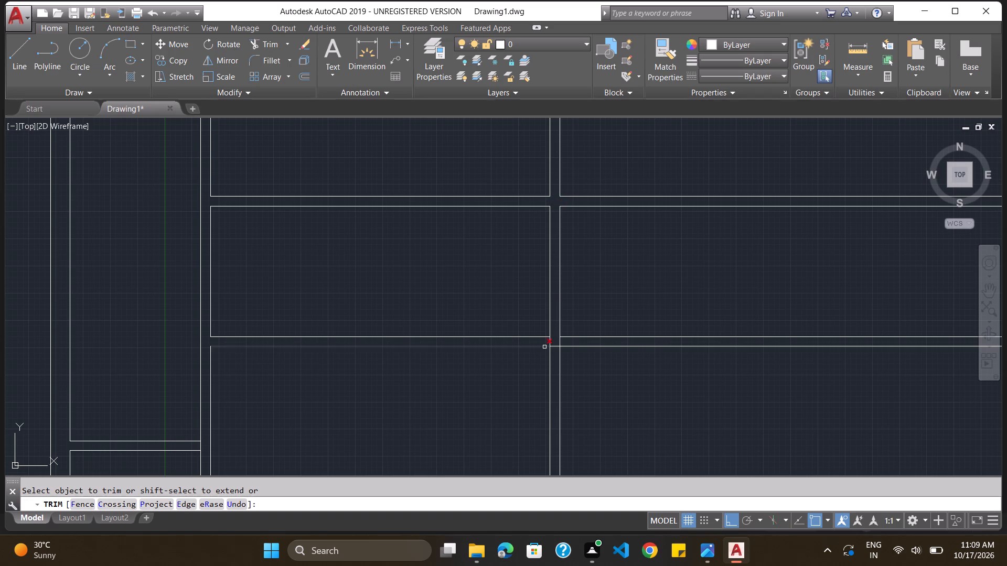
left_click(549, 341)
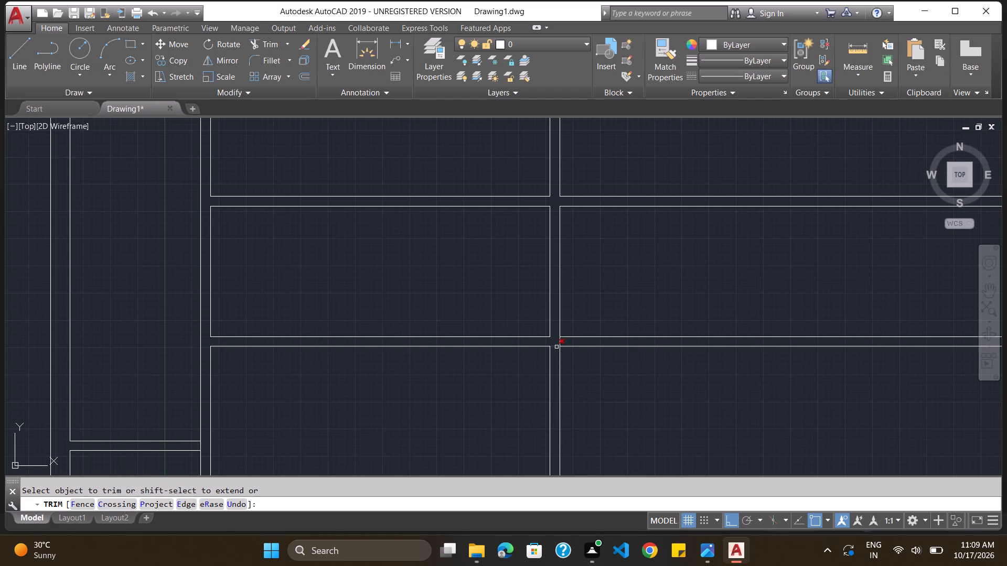
left_click(556, 347)
left_click(559, 343)
Trim the second vertical wall's western line inside the southern outer wall and open the outer wall's inner line between the vertical wall's lines.
scroll(559, 343, "down", 3, "ctrl")
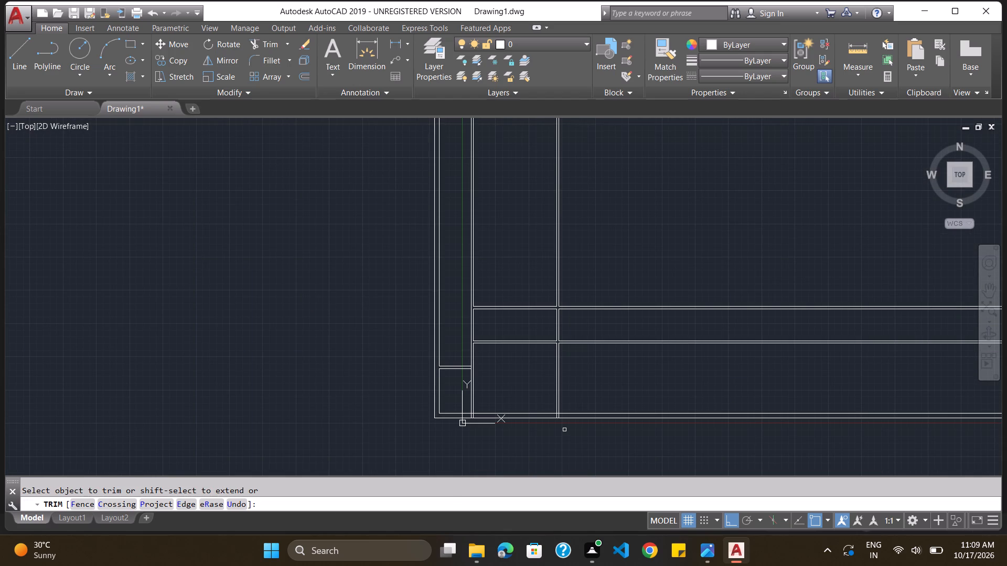
scroll(563, 416, "up", 3, "ctrl")
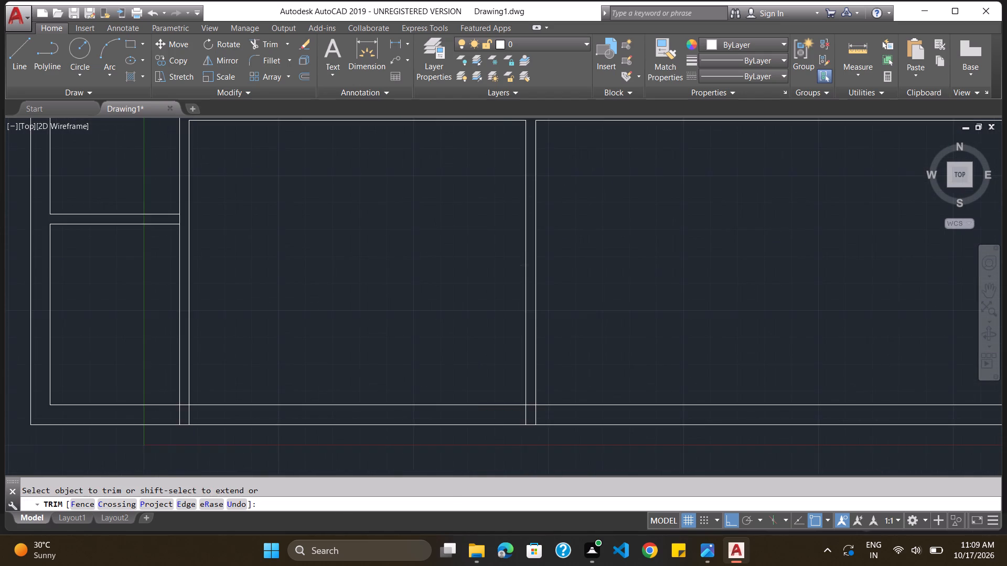
scroll(563, 416, "up", 2, "ctrl")
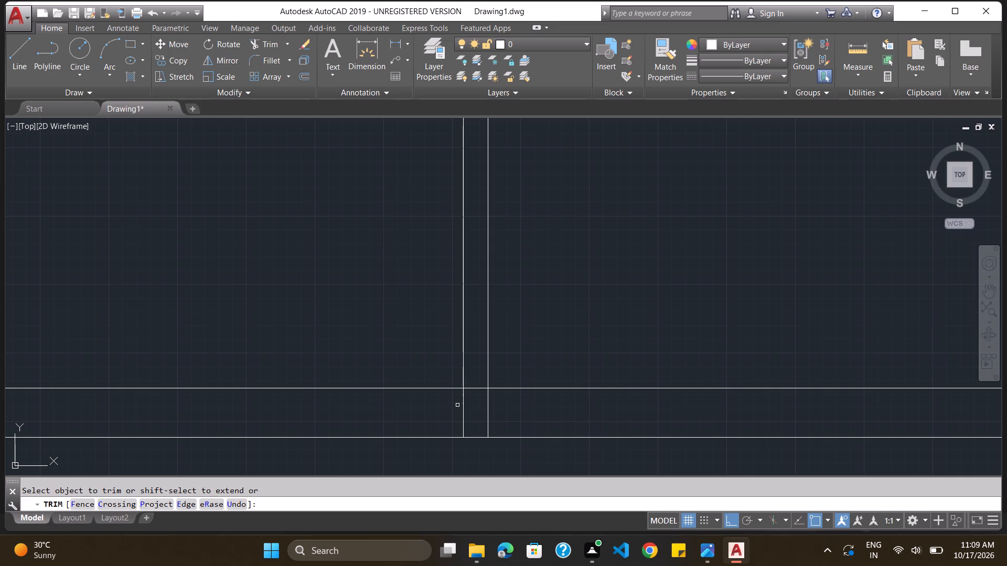
left_click(463, 411)
left_click(477, 388)
Trim both lines of the western vertical interior wall inside the southern outer wall and open the outer wall's inner line between them.
scroll(495, 364, "down", 2, "ctrl")
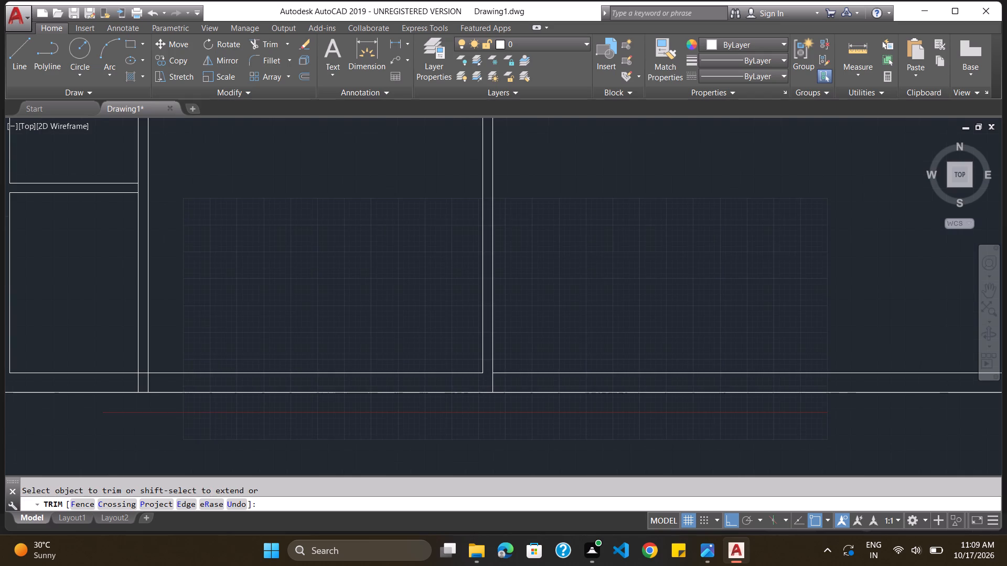
scroll(495, 364, "down", 3, "ctrl")
scroll(362, 392, "up", 4, "ctrl")
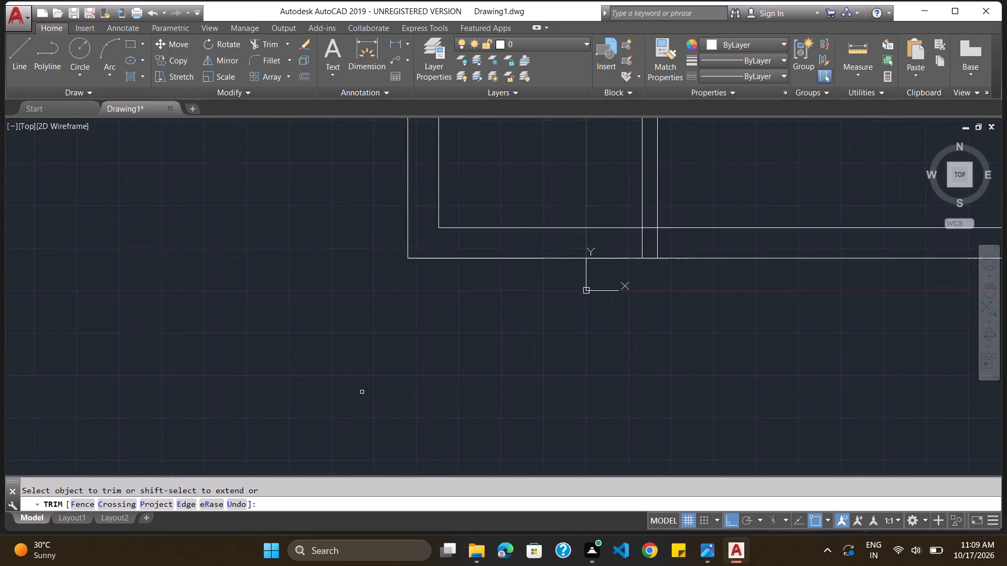
scroll(362, 392, "up", 1, "ctrl")
scroll(581, 301, "down", 1, "ctrl")
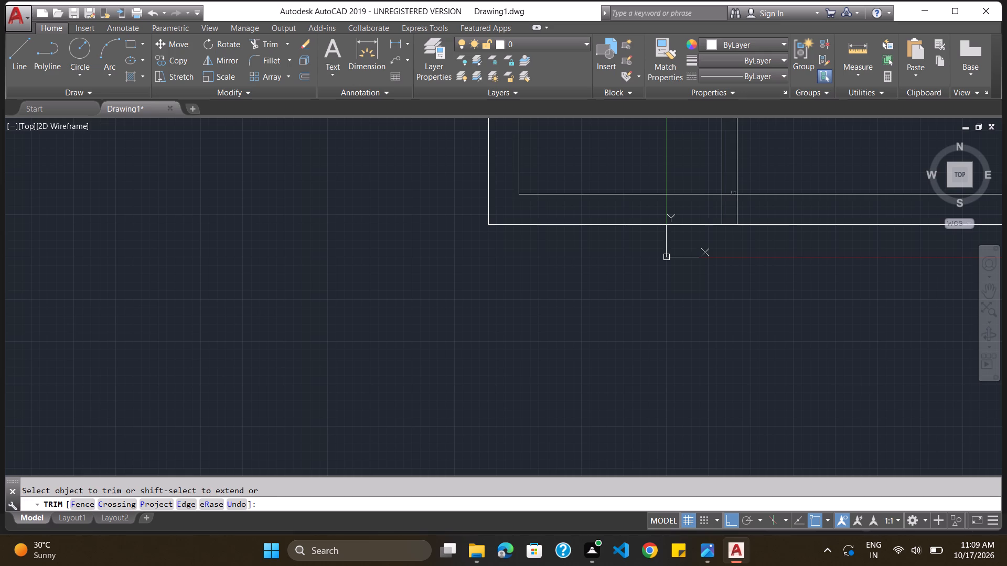
left_click(737, 209)
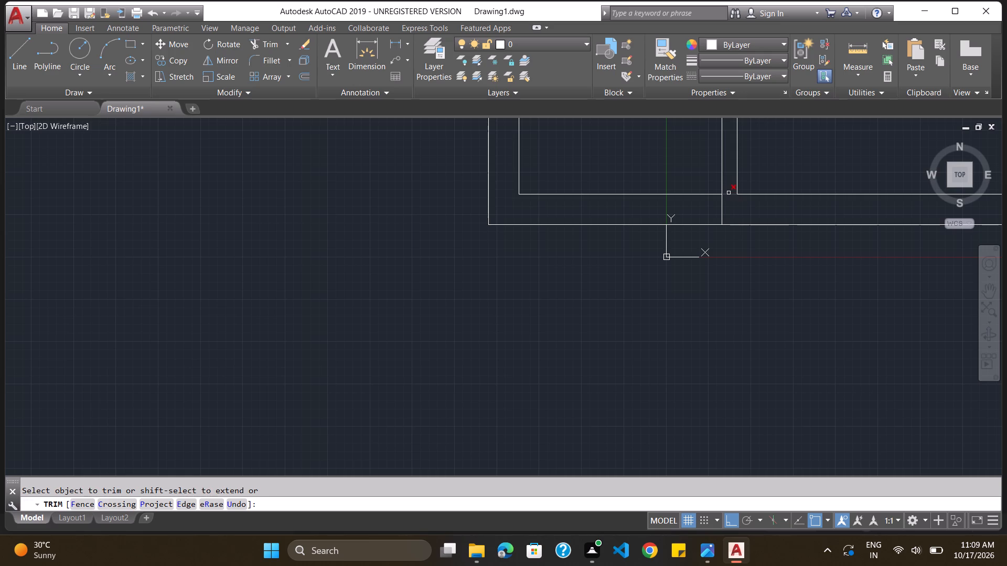
left_click(729, 195)
left_click(722, 206)
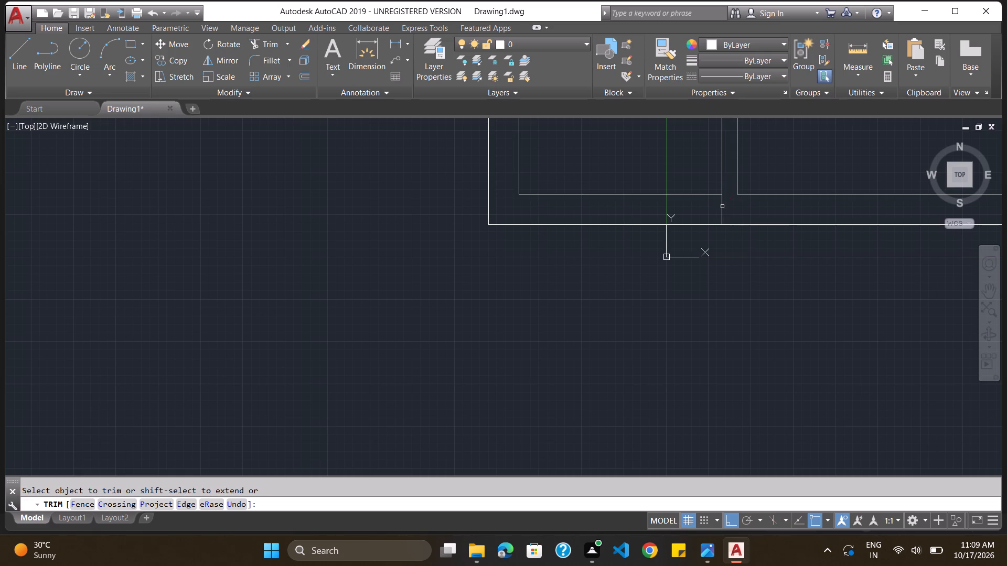
left_click(720, 206)
Trim the western vertical interior wall's western line between the two lines of the short partition in the western space.
scroll(720, 206, "down", 3, "ctrl")
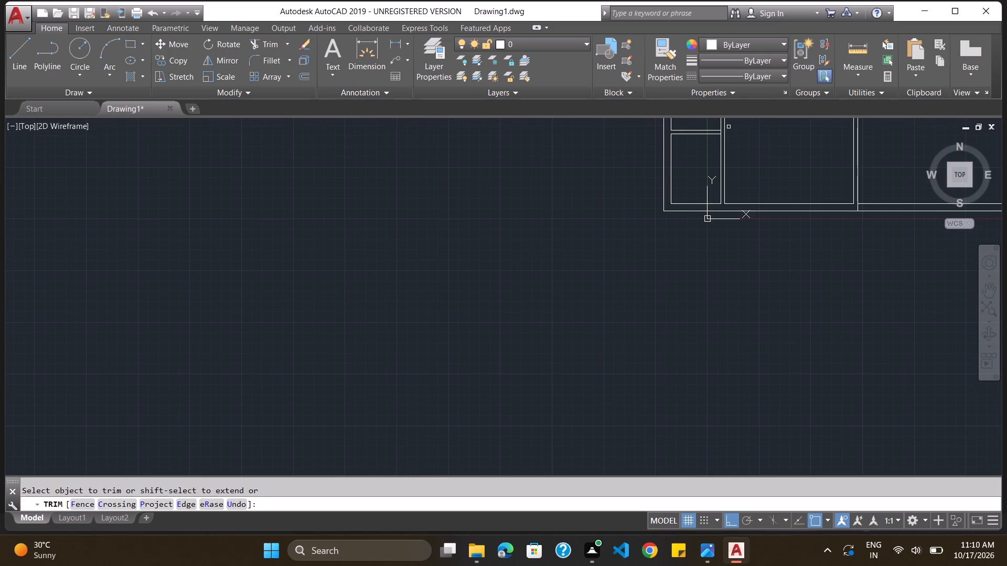
scroll(729, 127, "up", 4, "ctrl")
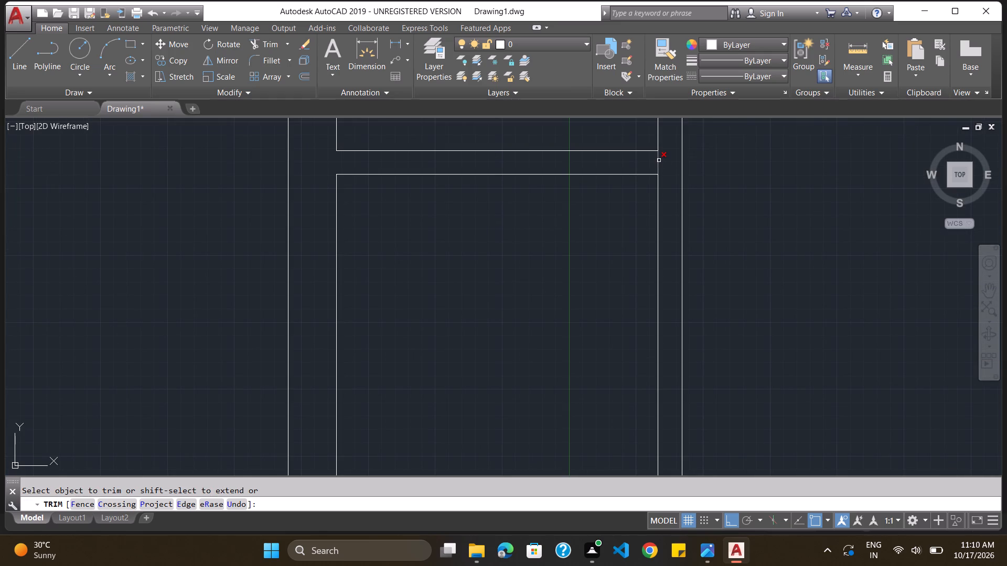
left_click(658, 160)
scroll(658, 160, "down", 2, "ctrl")
scroll(658, 160, "up", 4, "ctrl")
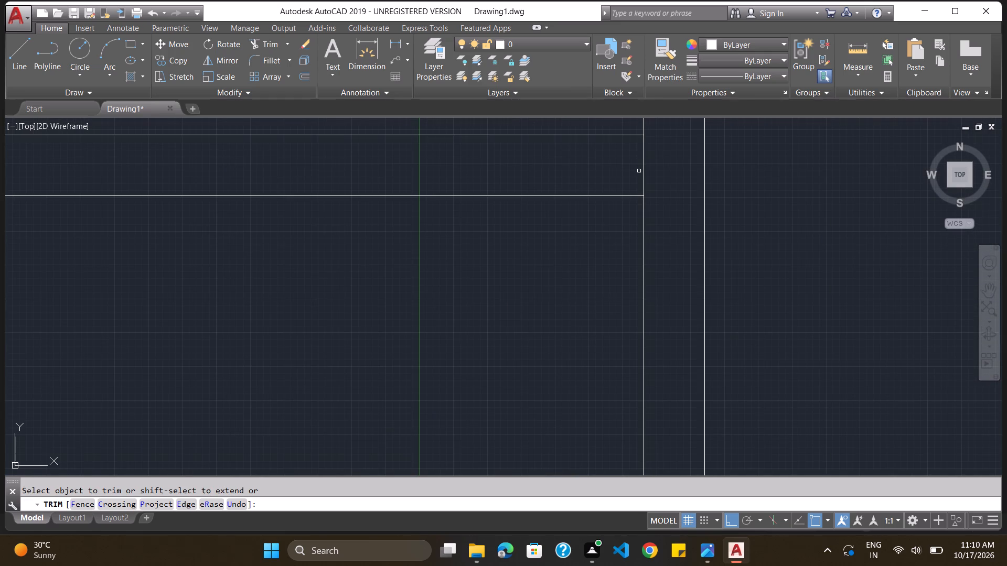
left_click(642, 169)
scroll(642, 169, "down", 3, "ctrl")
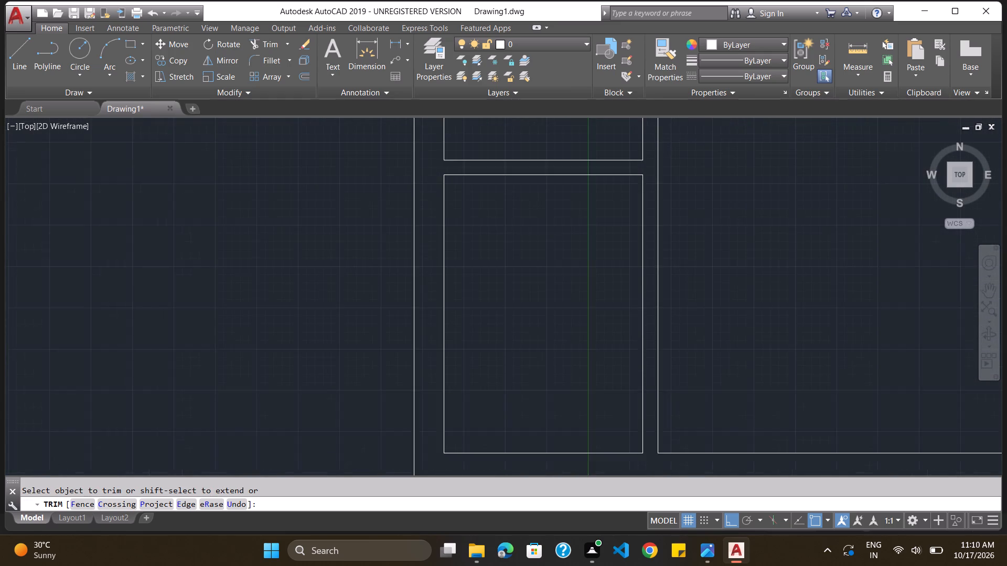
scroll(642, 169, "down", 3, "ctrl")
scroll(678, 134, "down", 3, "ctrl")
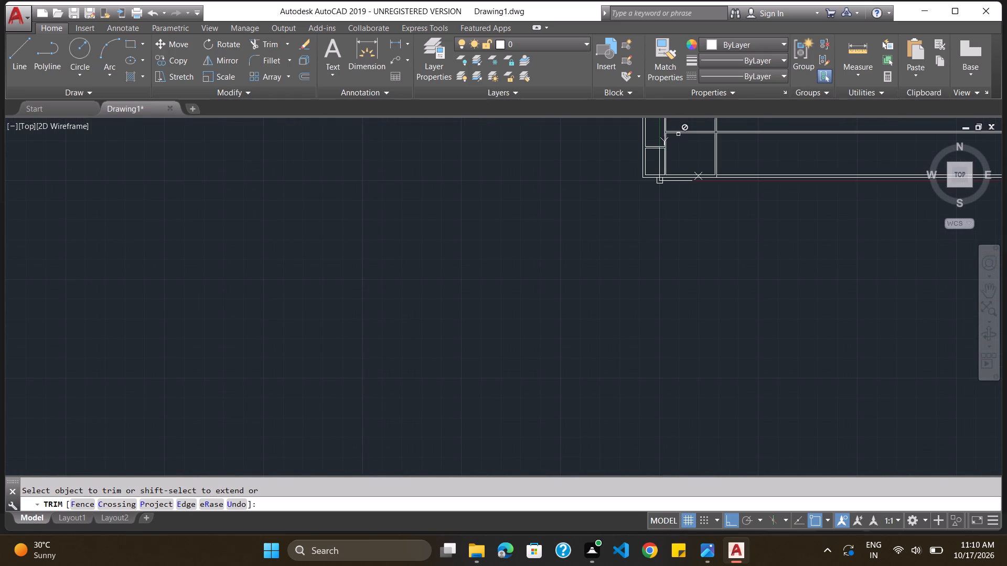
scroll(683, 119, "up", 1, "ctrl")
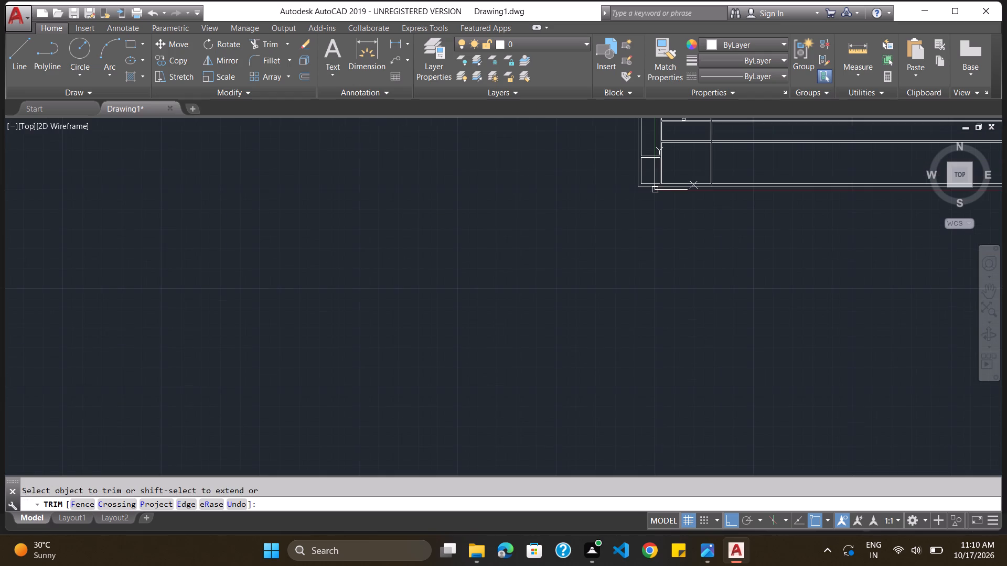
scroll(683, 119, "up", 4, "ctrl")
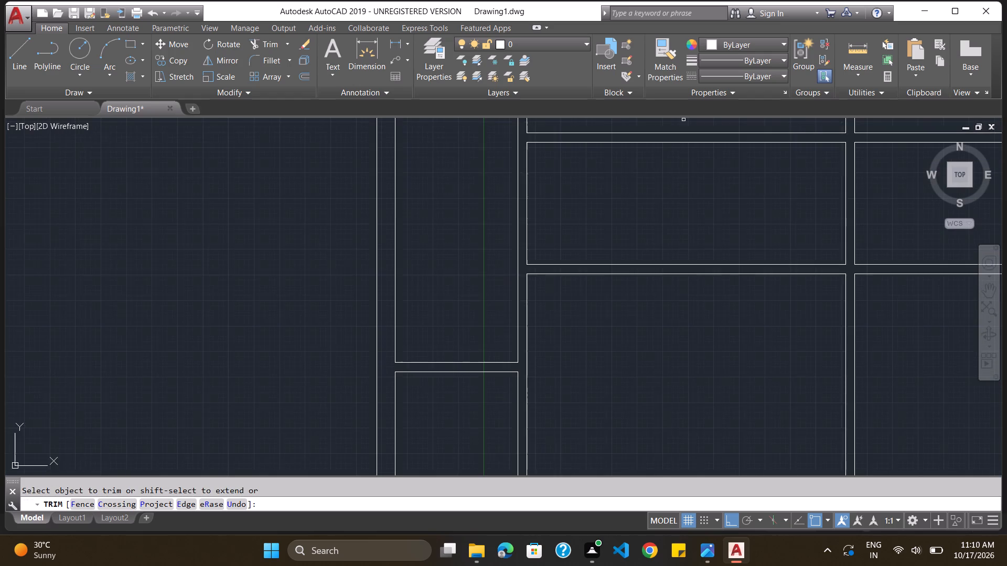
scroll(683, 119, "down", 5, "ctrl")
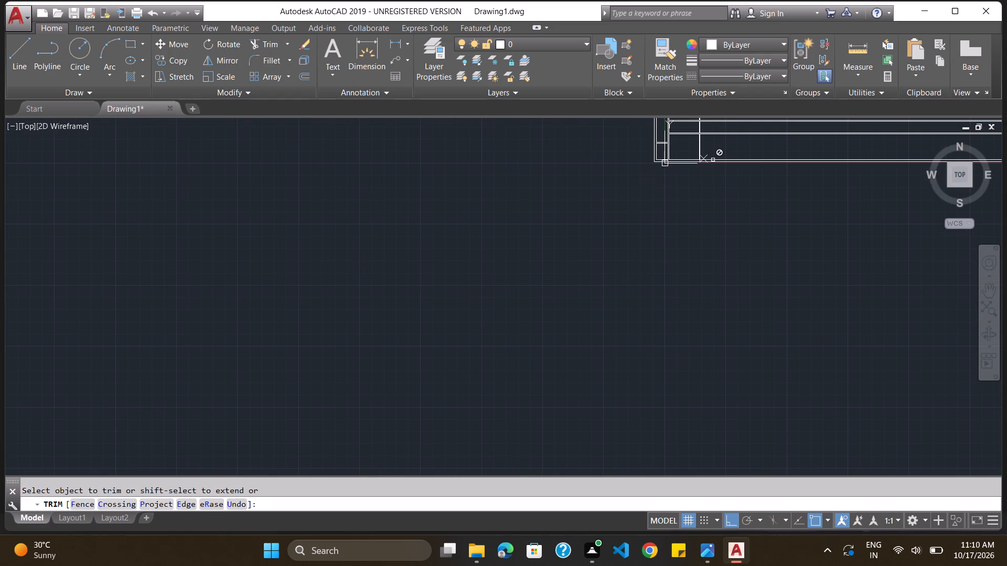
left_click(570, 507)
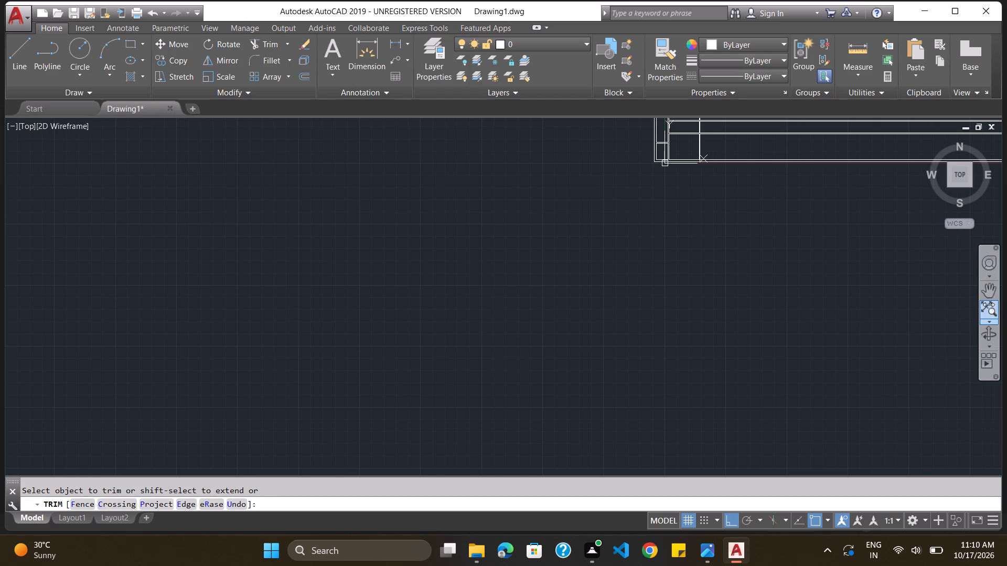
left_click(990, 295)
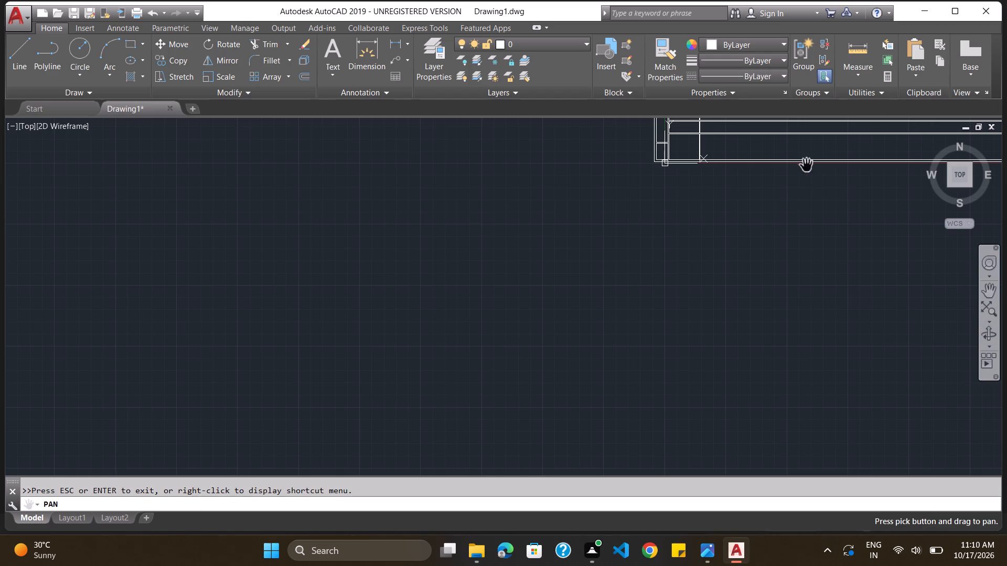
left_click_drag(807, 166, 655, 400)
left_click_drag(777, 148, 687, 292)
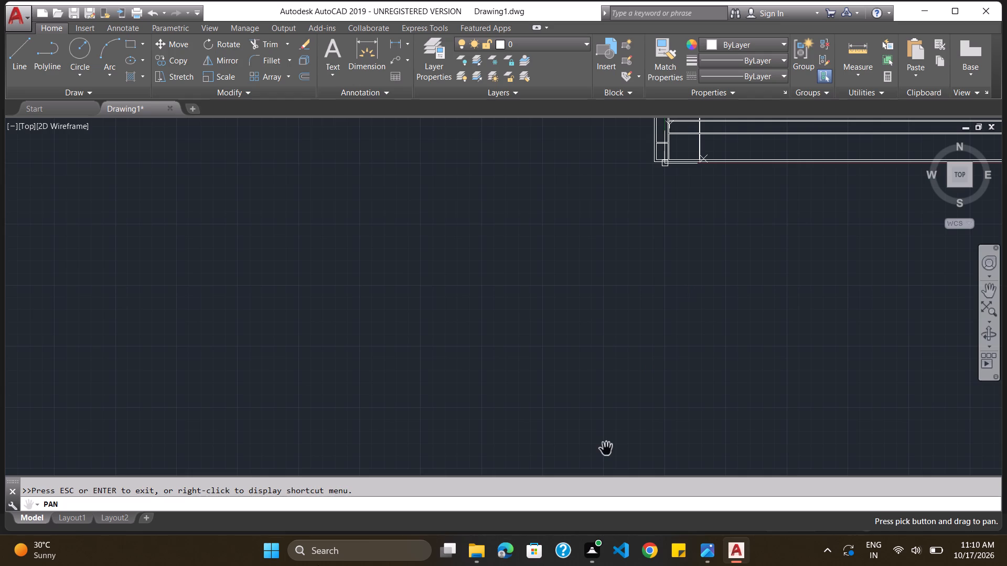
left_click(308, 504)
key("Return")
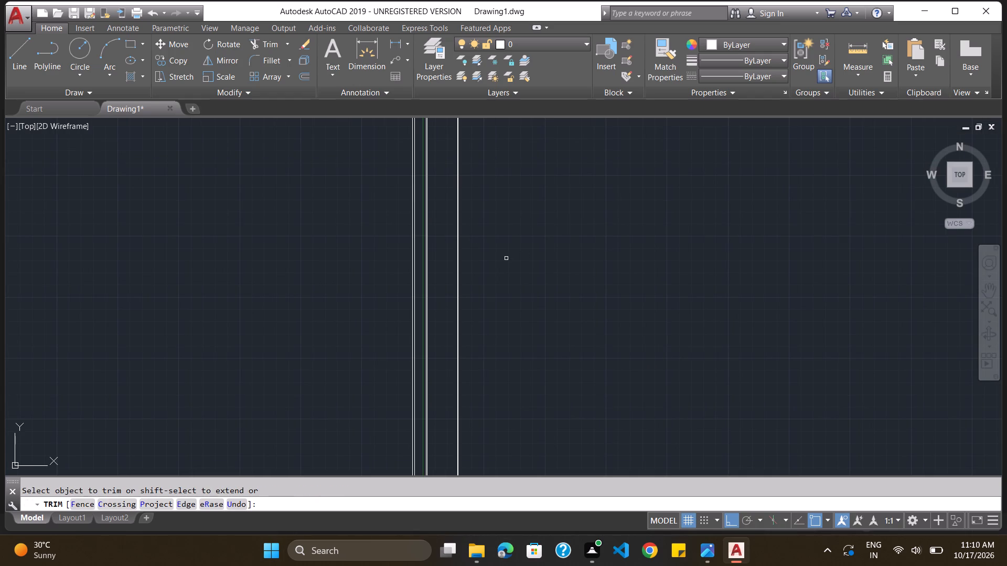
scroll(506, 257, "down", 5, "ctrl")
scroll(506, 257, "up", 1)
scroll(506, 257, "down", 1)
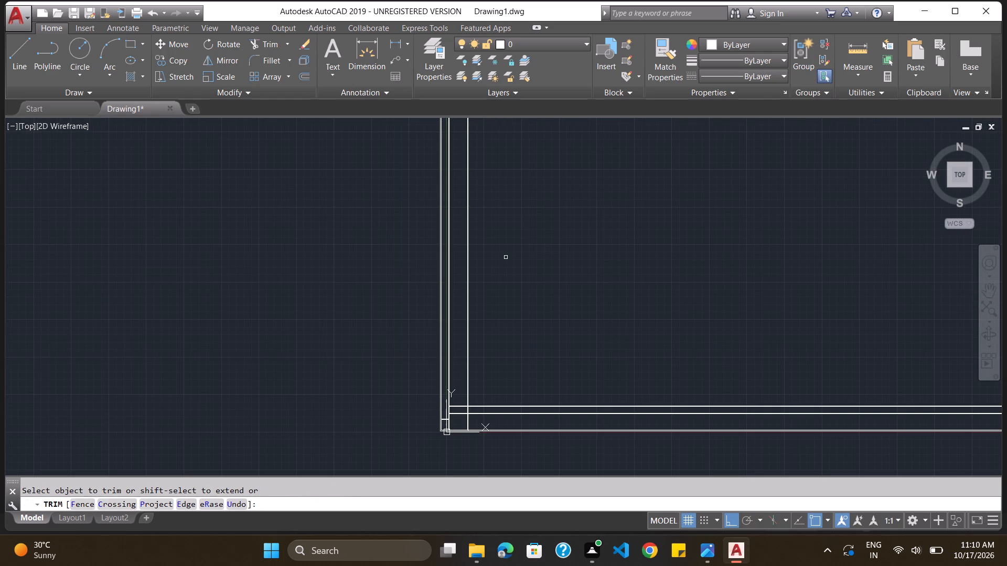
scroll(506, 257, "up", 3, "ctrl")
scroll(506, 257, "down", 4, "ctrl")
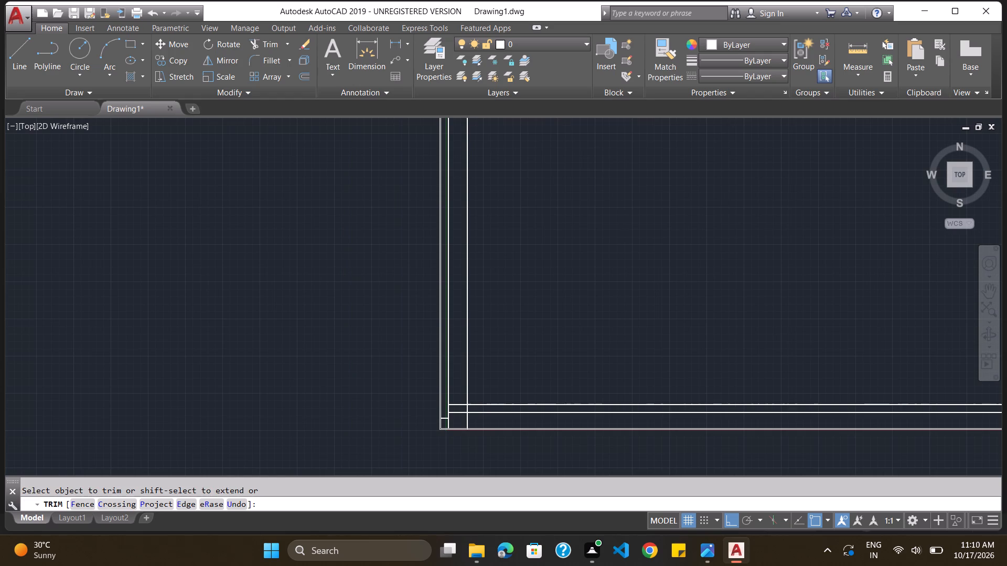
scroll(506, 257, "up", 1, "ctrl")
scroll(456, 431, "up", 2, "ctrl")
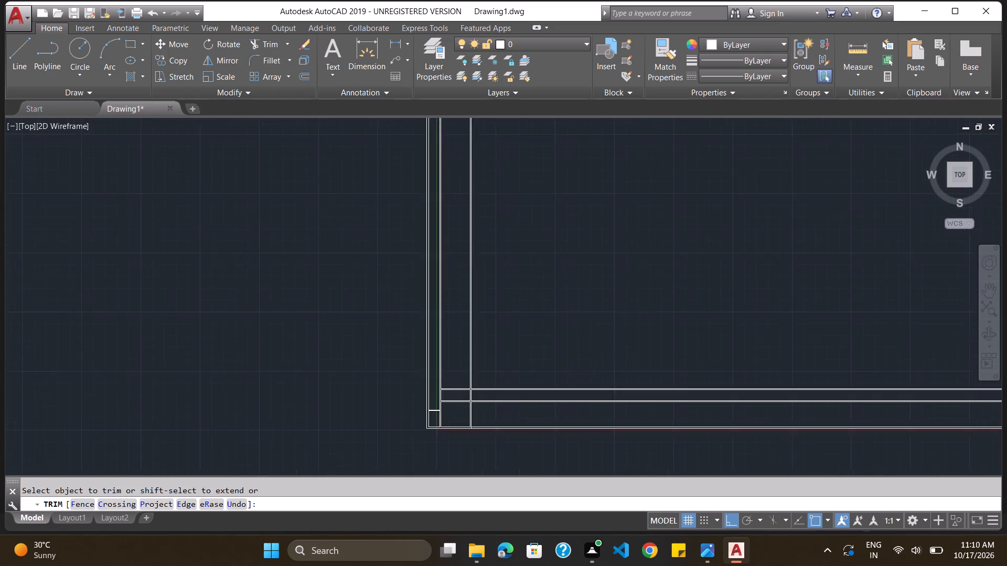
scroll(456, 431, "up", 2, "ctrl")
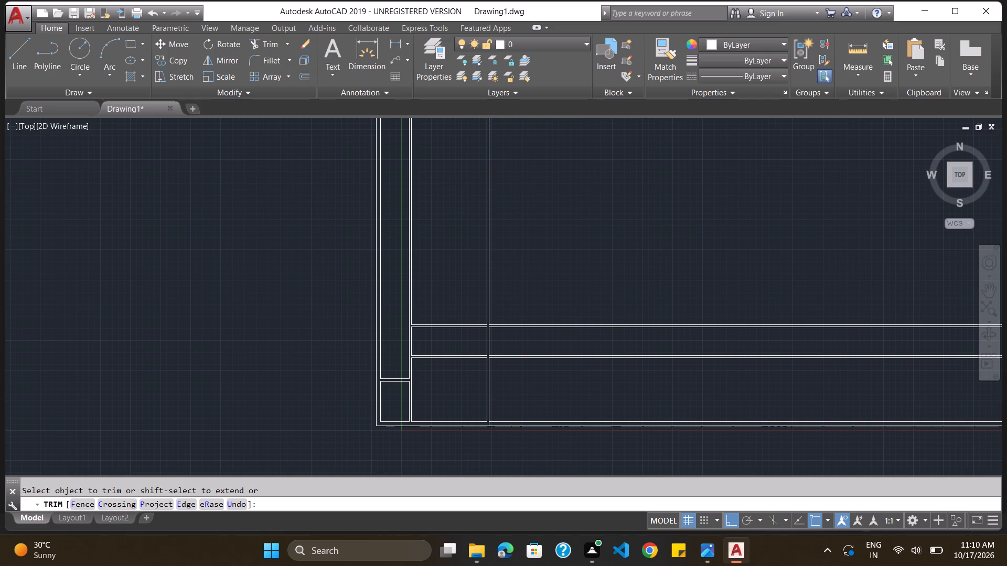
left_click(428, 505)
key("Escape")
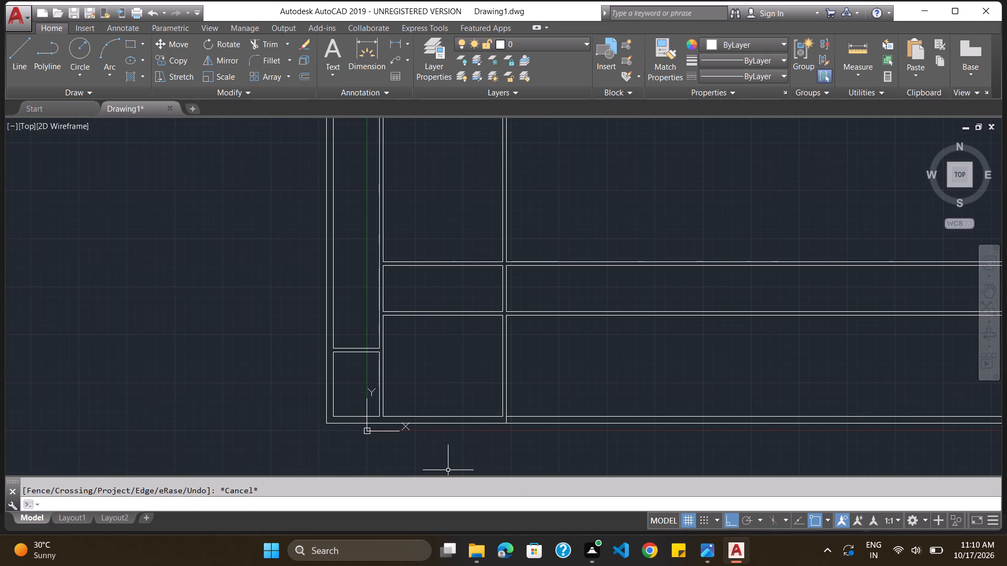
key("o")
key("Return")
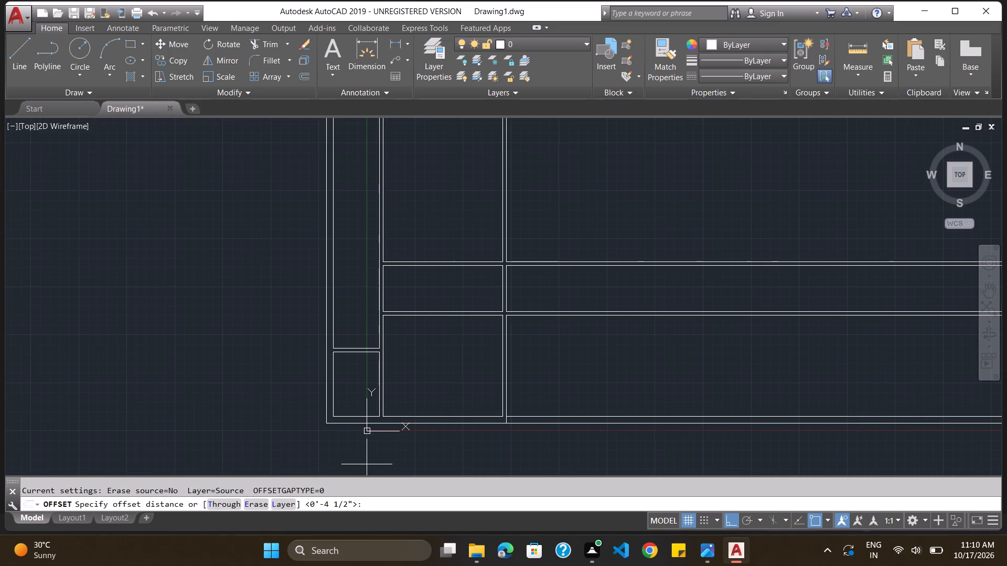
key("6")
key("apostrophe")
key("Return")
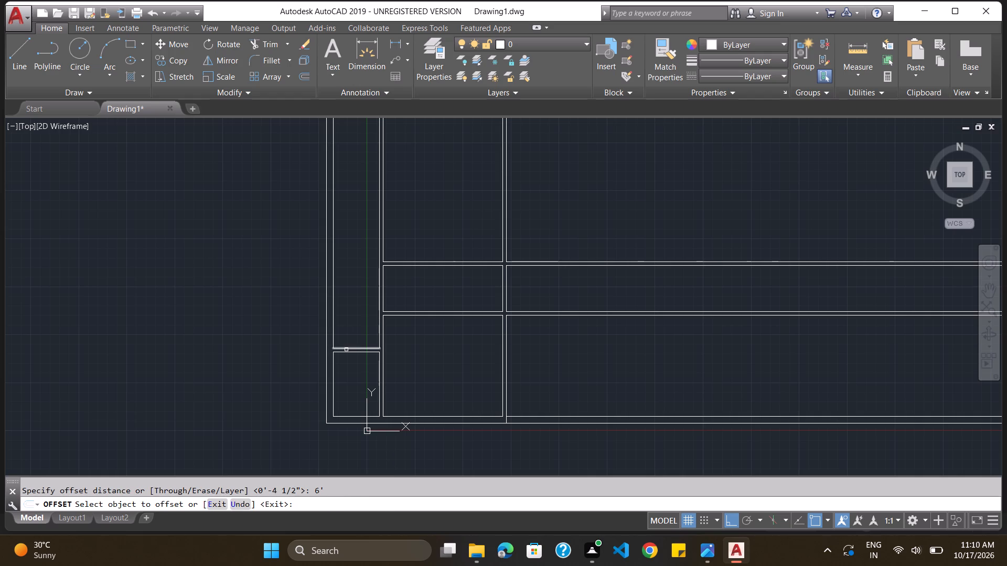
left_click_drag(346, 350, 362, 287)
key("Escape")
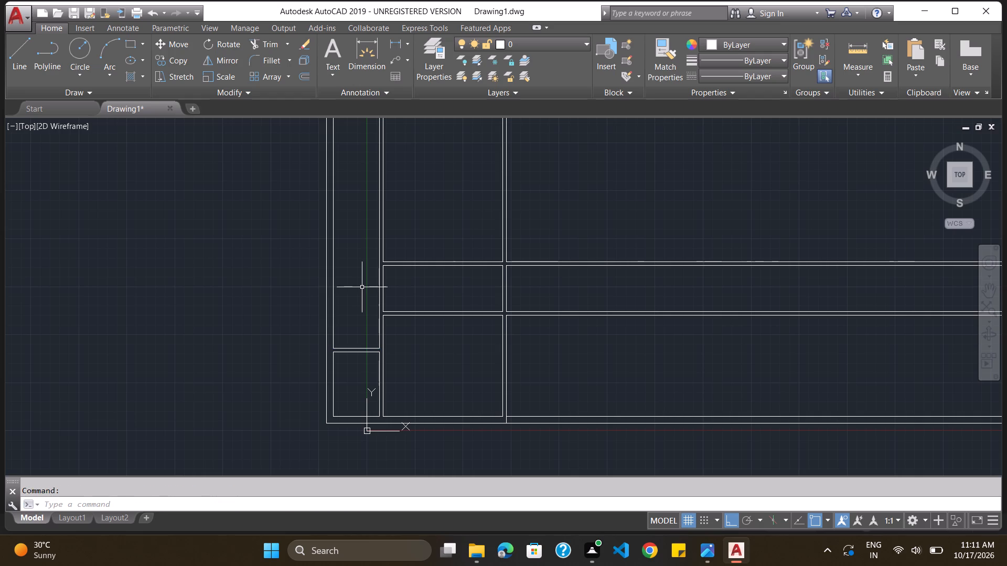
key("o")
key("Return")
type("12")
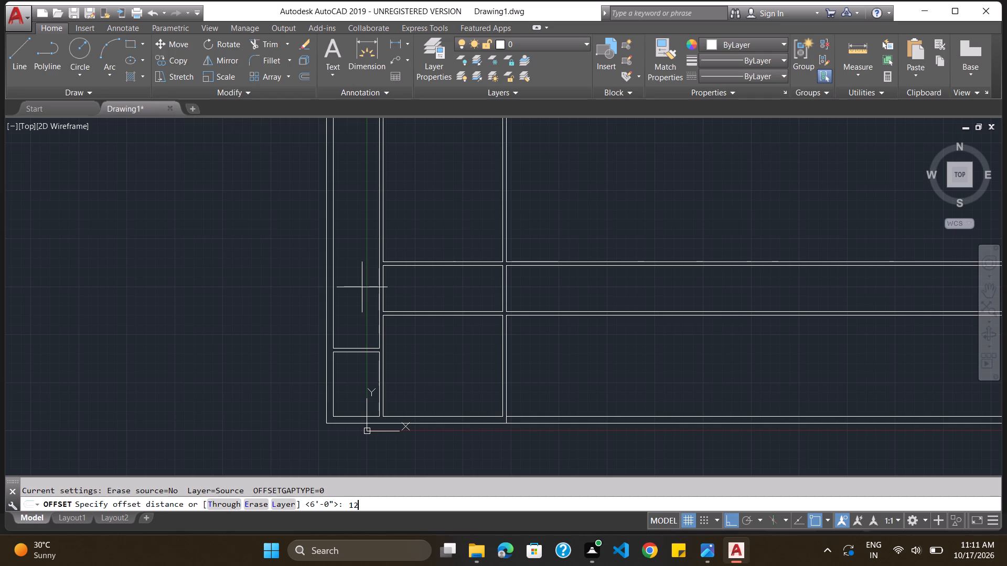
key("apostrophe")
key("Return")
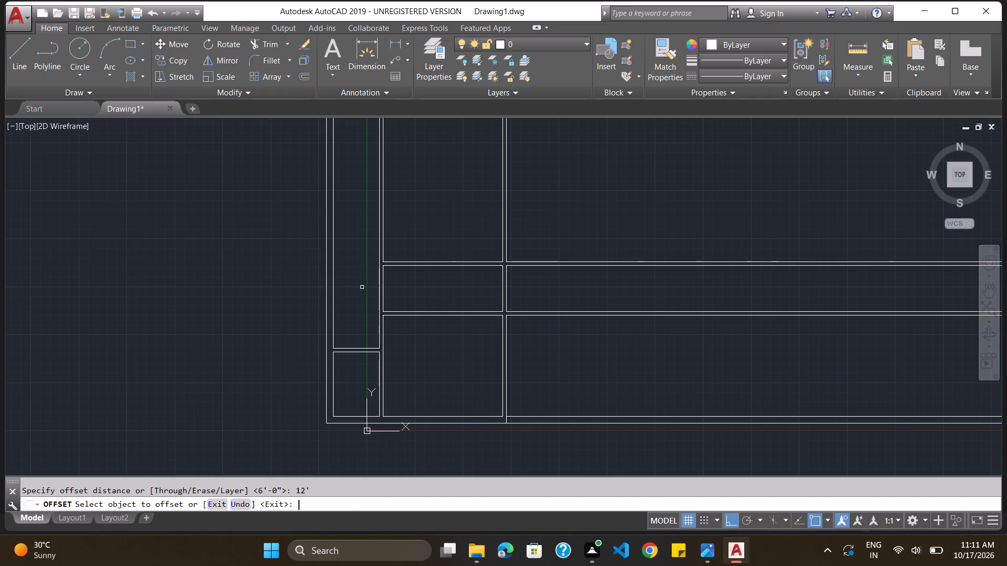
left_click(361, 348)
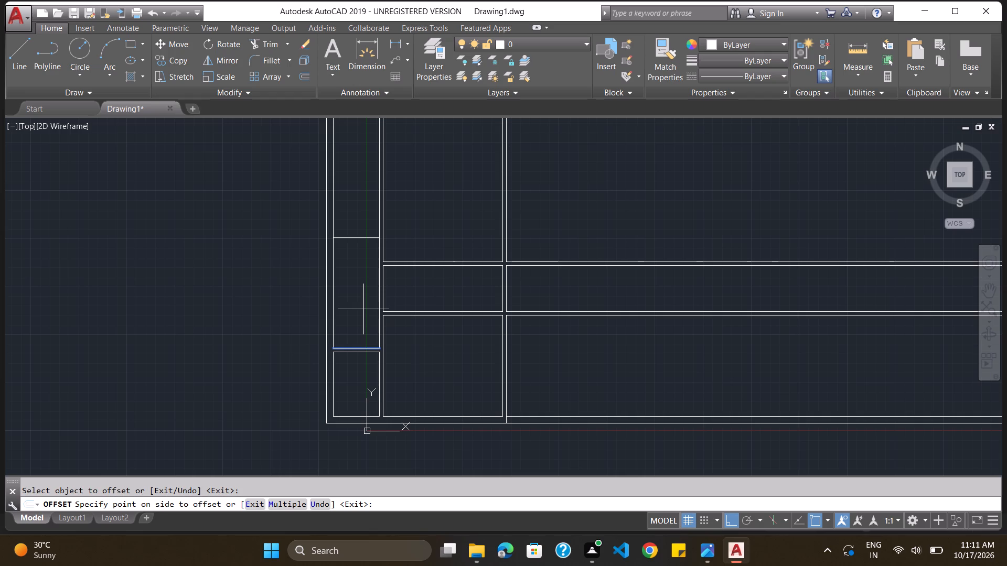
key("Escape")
Offset the northern line of the short partition in the western space 11' to the north.
key("o")
key("Return")
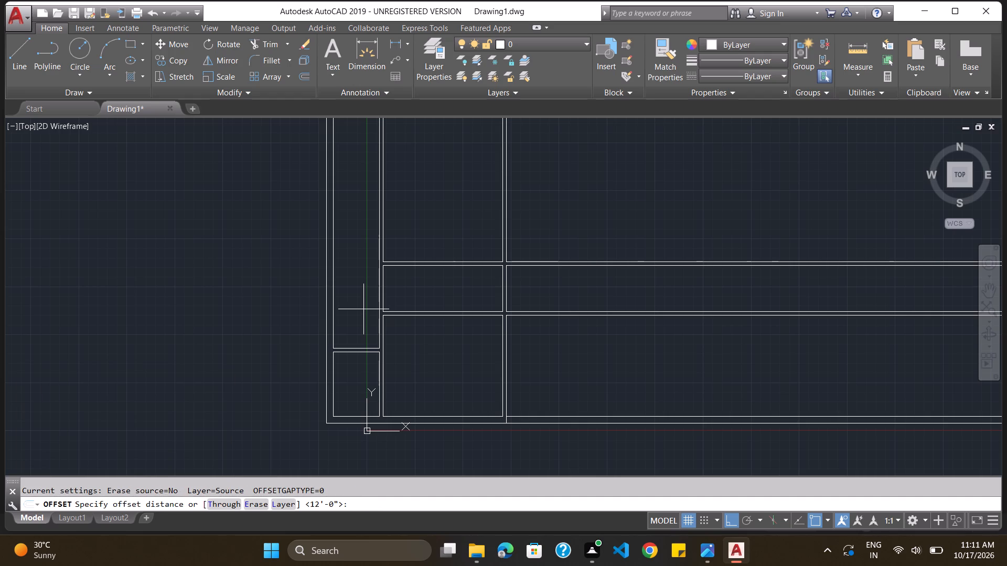
type("11'")
key("Return")
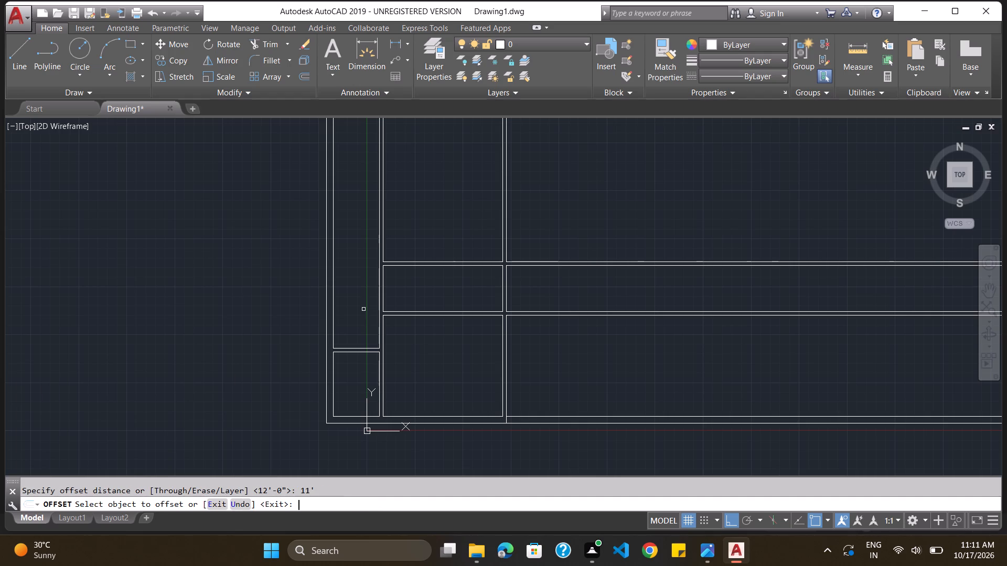
left_click_drag(363, 350, 360, 307)
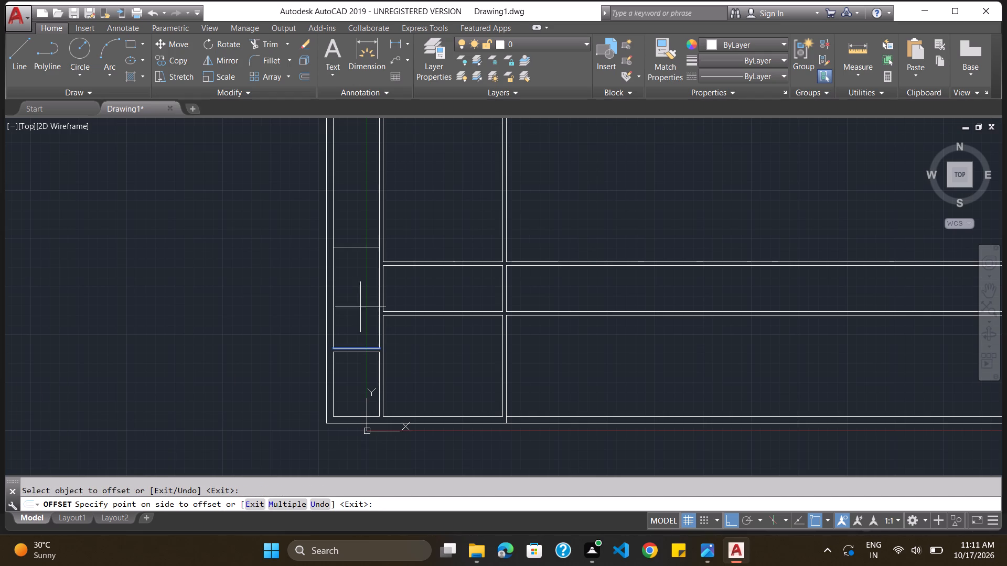
left_click_drag(360, 307, 359, 286)
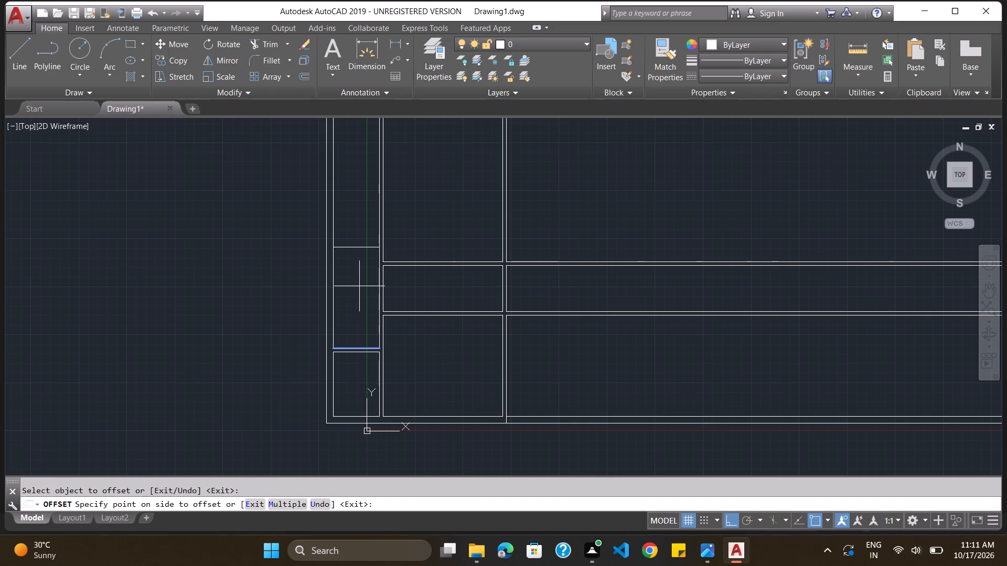
left_click(359, 286)
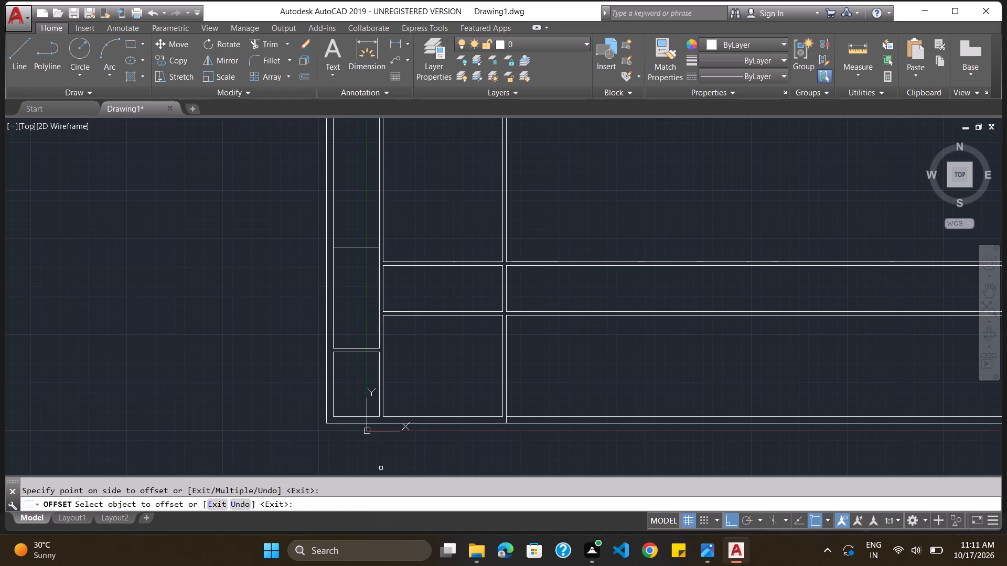
Offset the new horizontal line in the western space 4.5" to the south to form a second short partition.
left_click(382, 505)
key("Escape")
key("o")
key("Return")
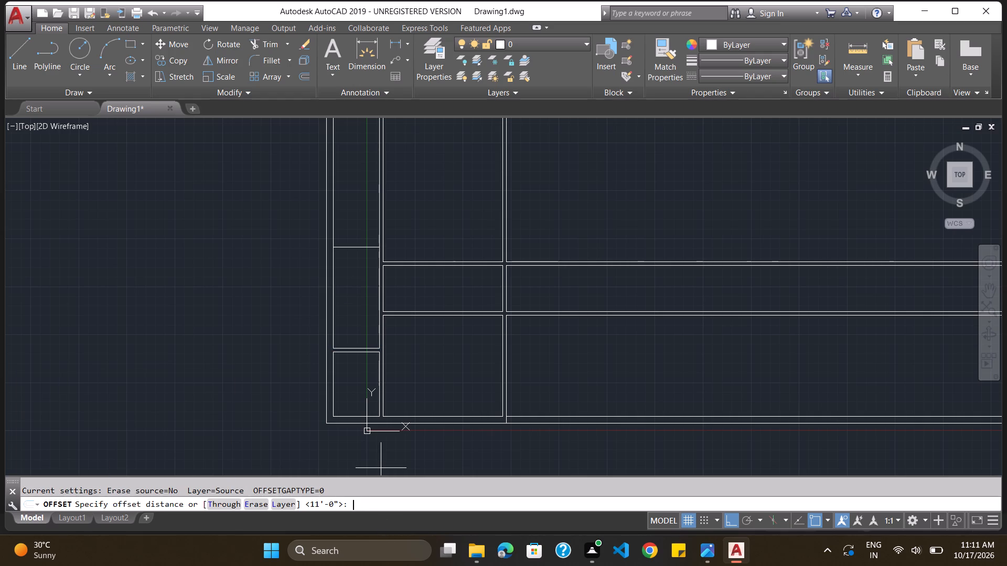
type("4.5\"")
key("Return")
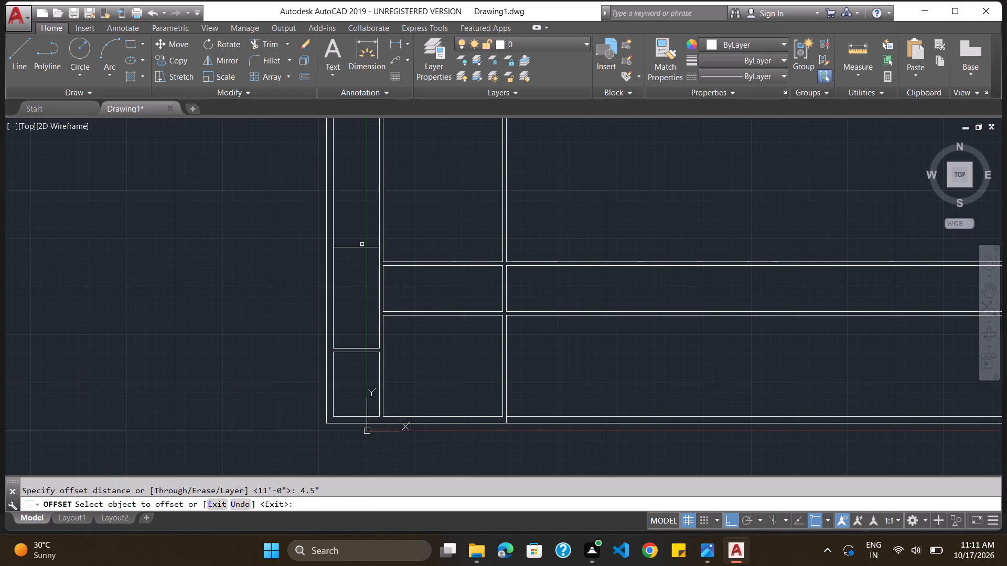
left_click_drag(359, 248, 358, 256)
left_click(358, 256)
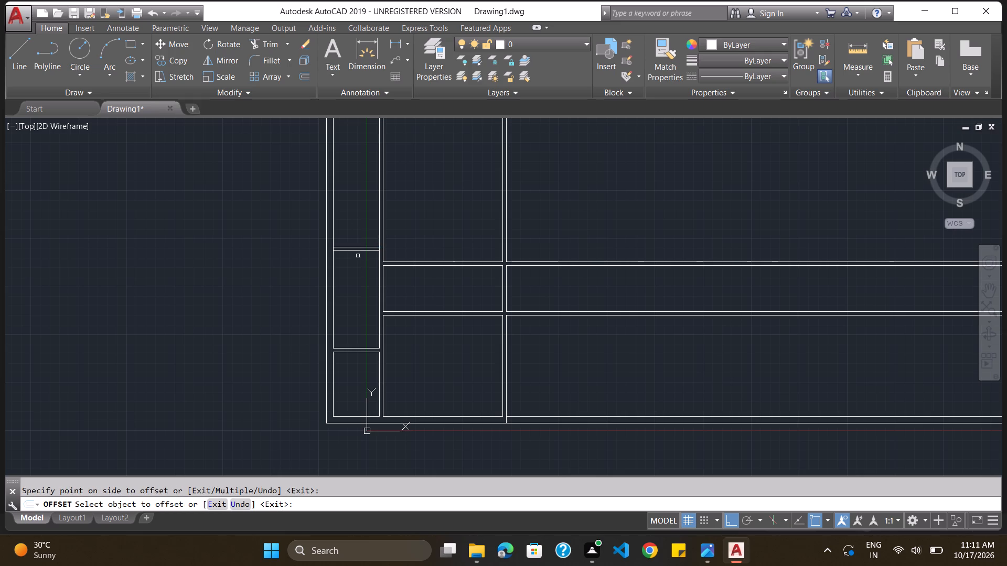
key("Escape")
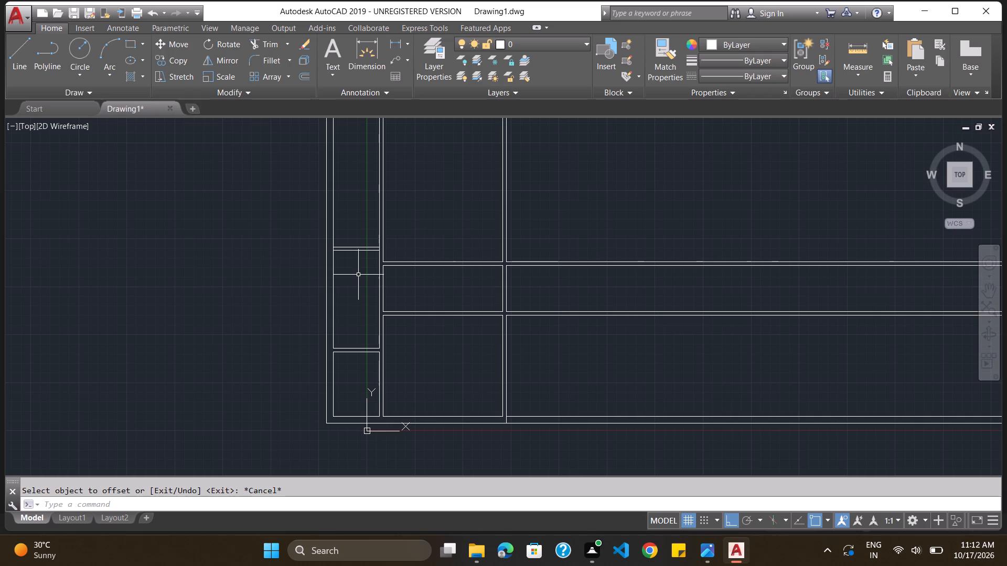
key("Escape")
Within Trim, extend the new partition's northern line west to the outer line of the western outer wall.
type("trim")
key("Return")
key("Return")
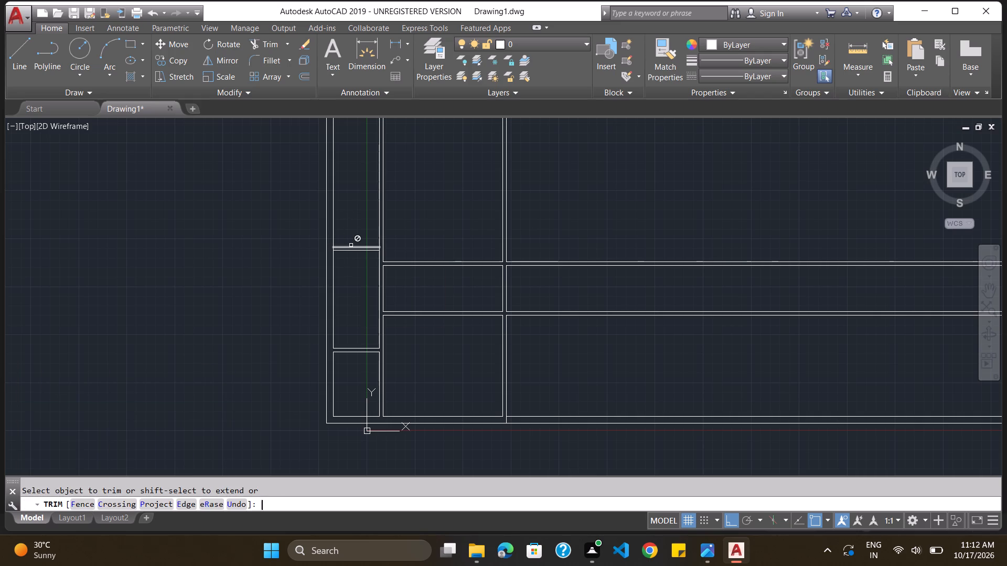
left_click(351, 246, "shift")
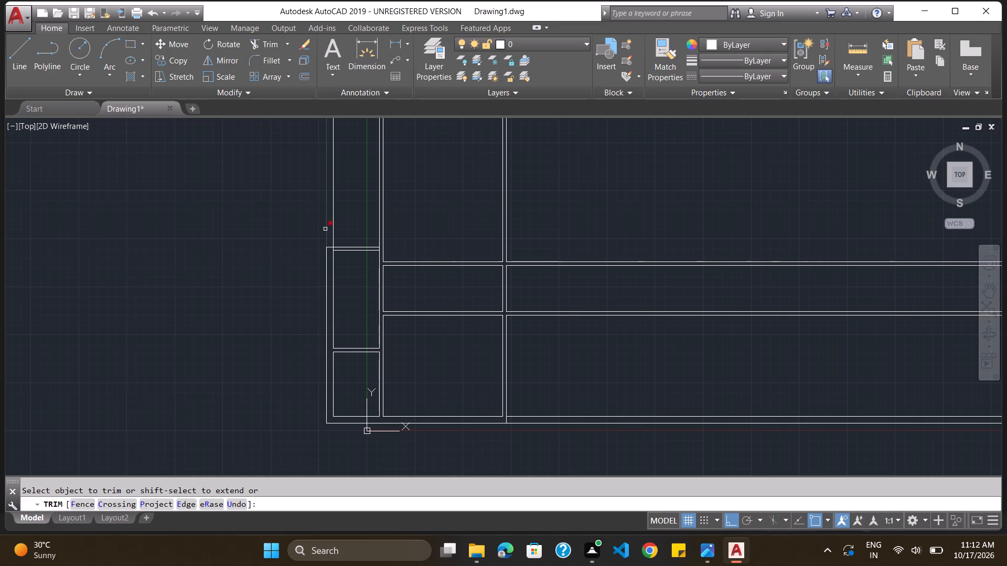
Trim both lines of the western outer wall north of the new partition and the inner line's stub between the partition's lines.
left_click(325, 229)
left_click(332, 232)
scroll(338, 251, "up", 4, "ctrl")
left_click(287, 243)
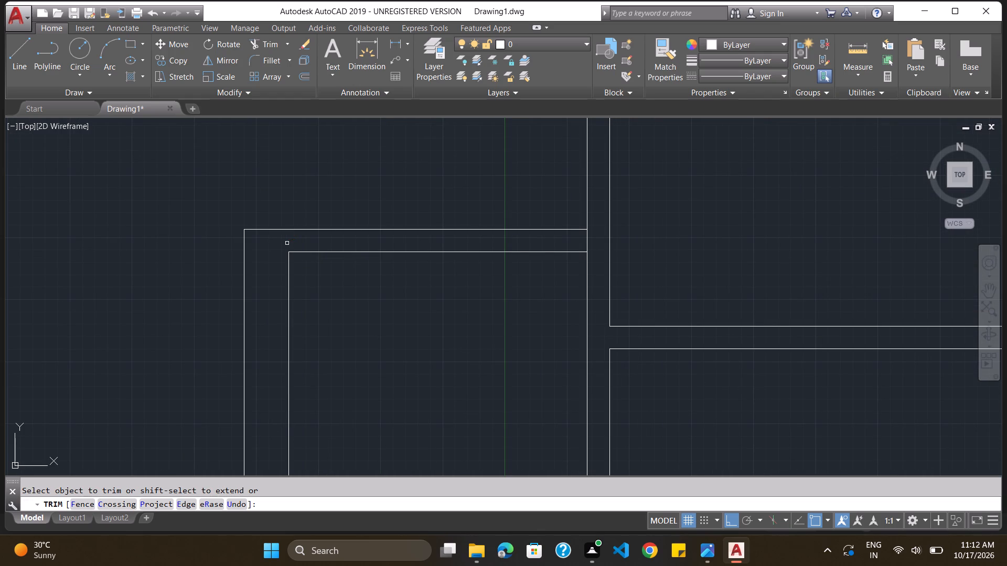
scroll(287, 243, "down", 3, "ctrl")
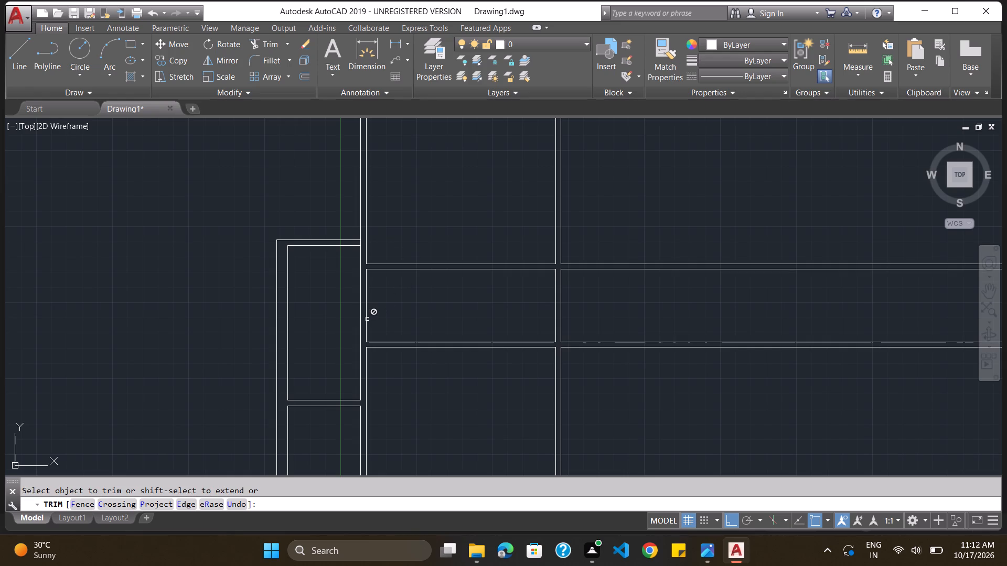
key("Escape")
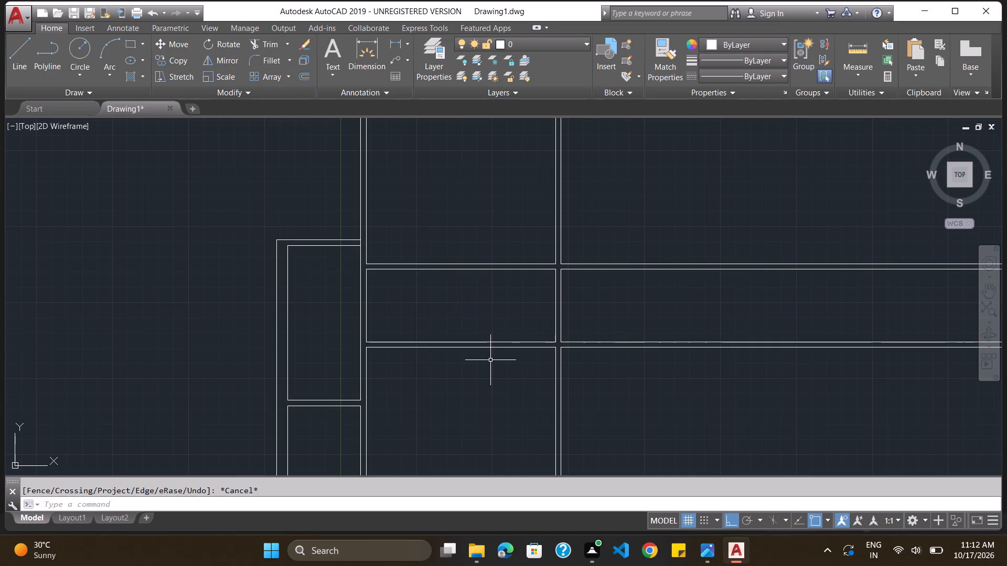
Erase the four line segments of the two horizontal walls that cross the western space between its vertical walls.
left_click(457, 262)
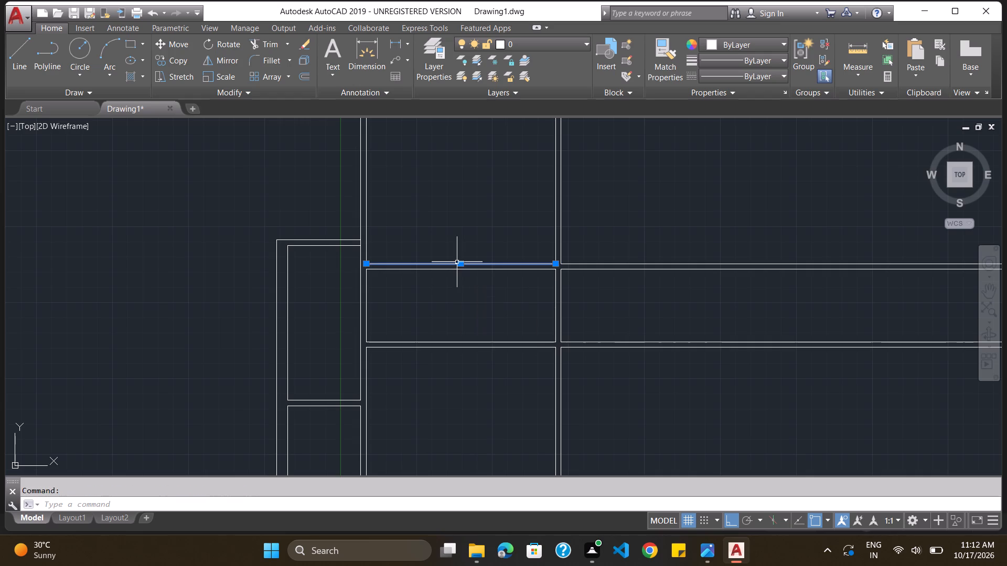
key("Delete")
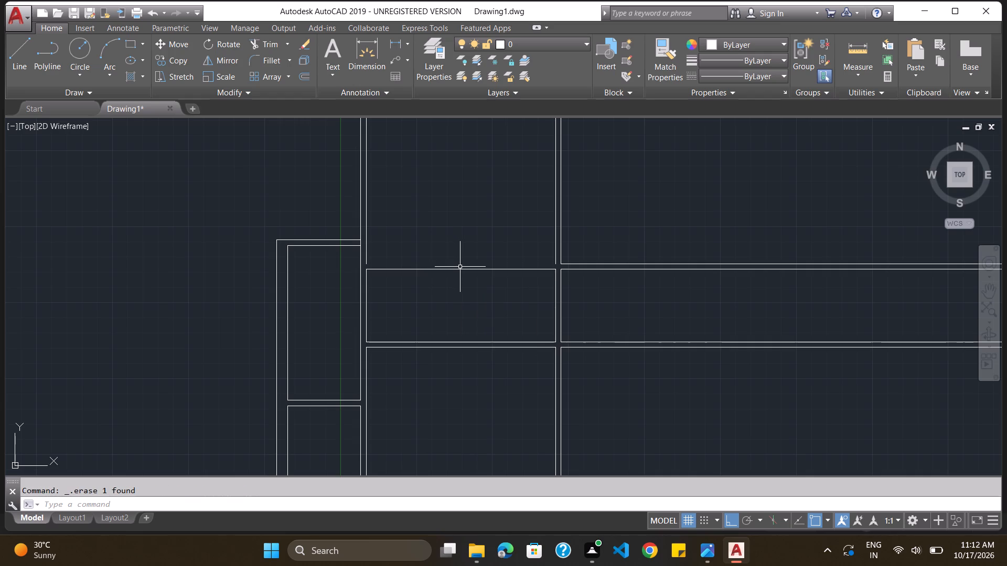
left_click(460, 269)
key("Delete")
left_click(462, 349)
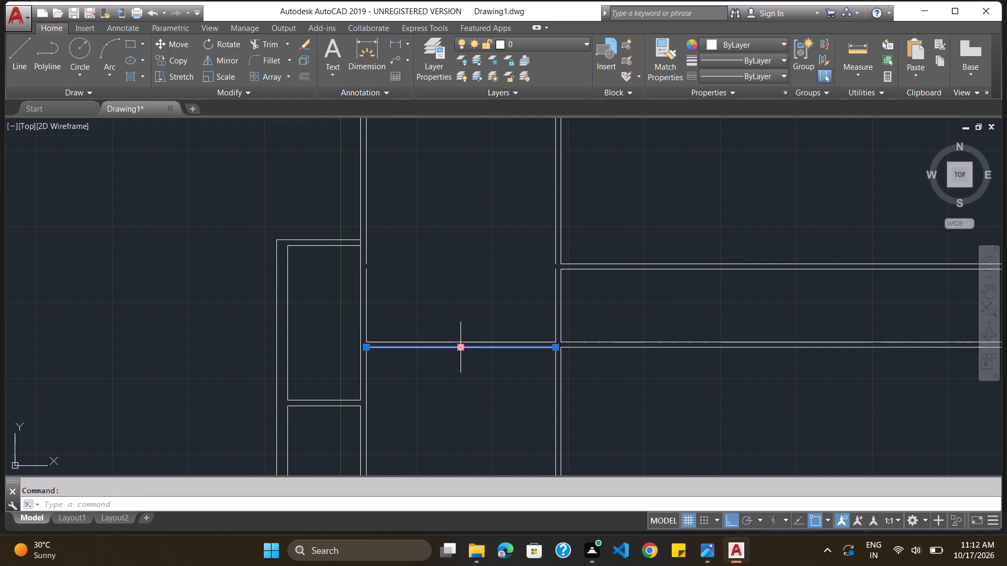
key("Delete")
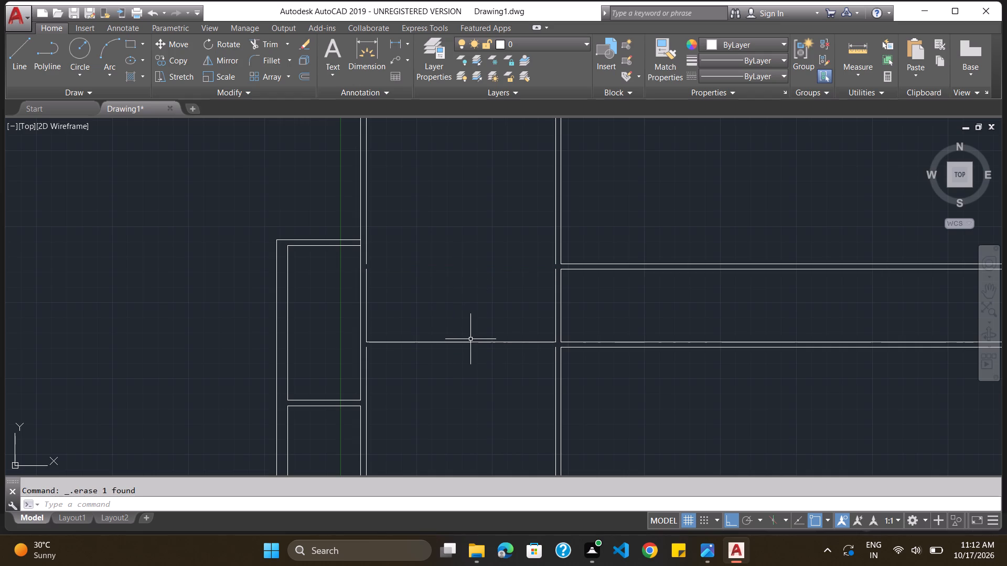
left_click(472, 342)
key("Delete")
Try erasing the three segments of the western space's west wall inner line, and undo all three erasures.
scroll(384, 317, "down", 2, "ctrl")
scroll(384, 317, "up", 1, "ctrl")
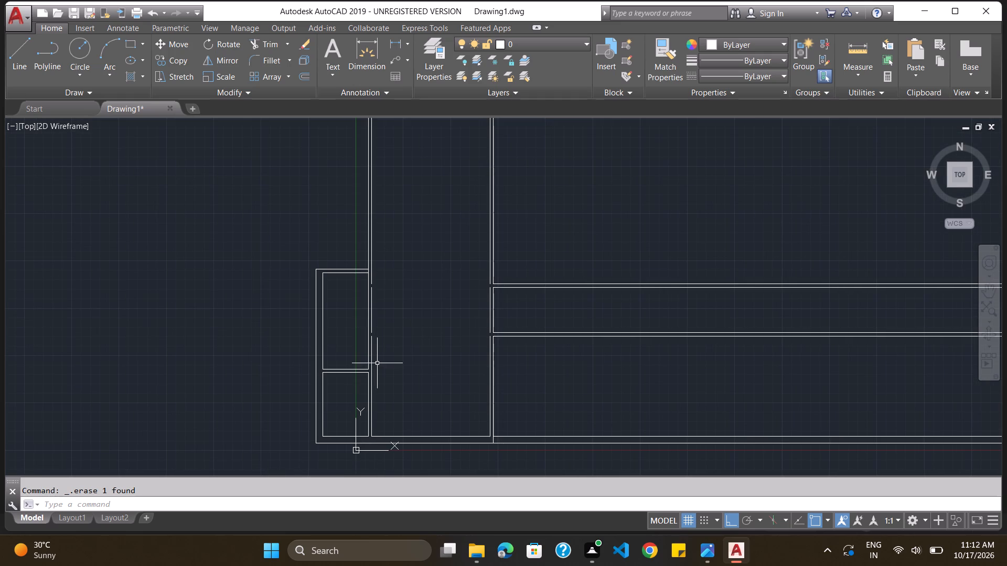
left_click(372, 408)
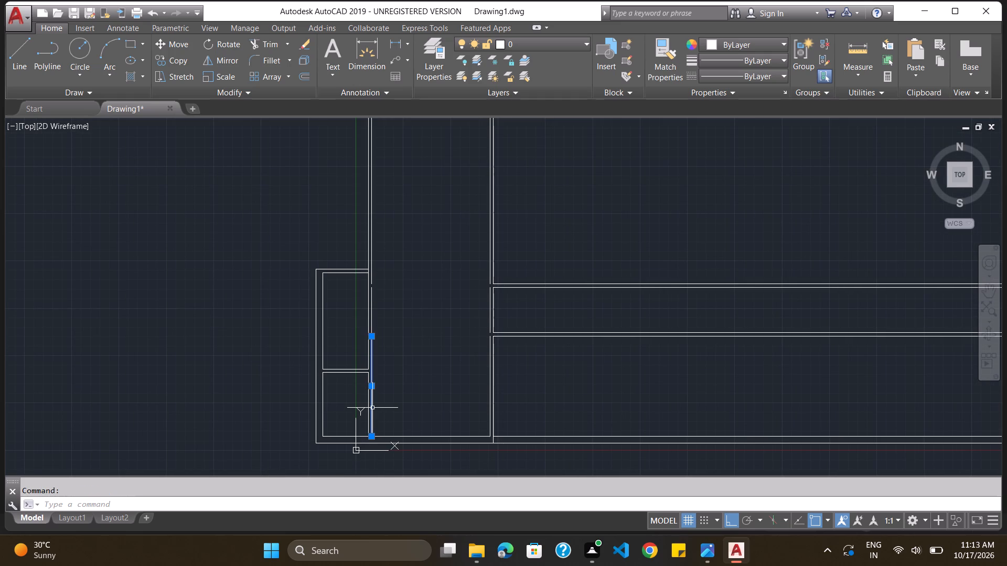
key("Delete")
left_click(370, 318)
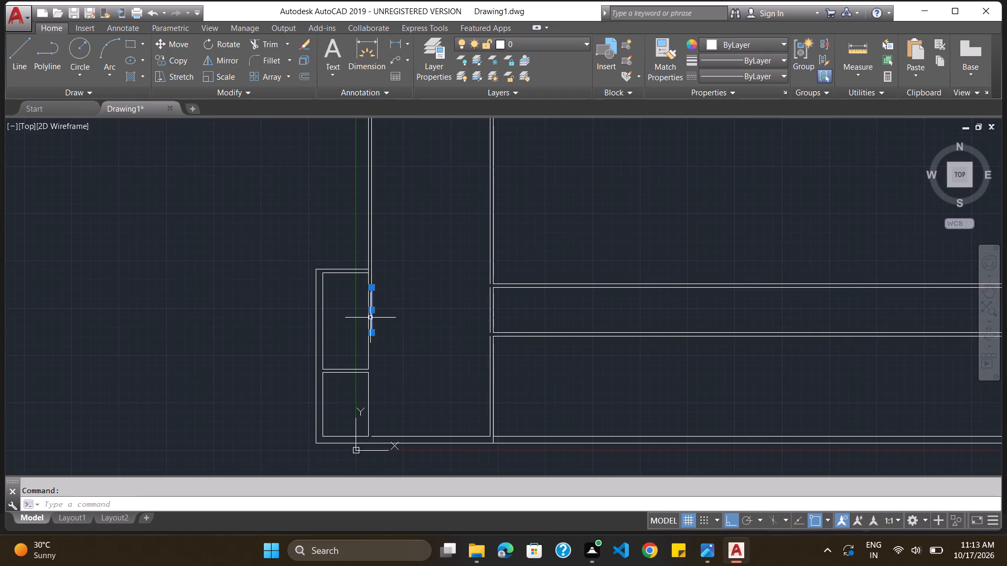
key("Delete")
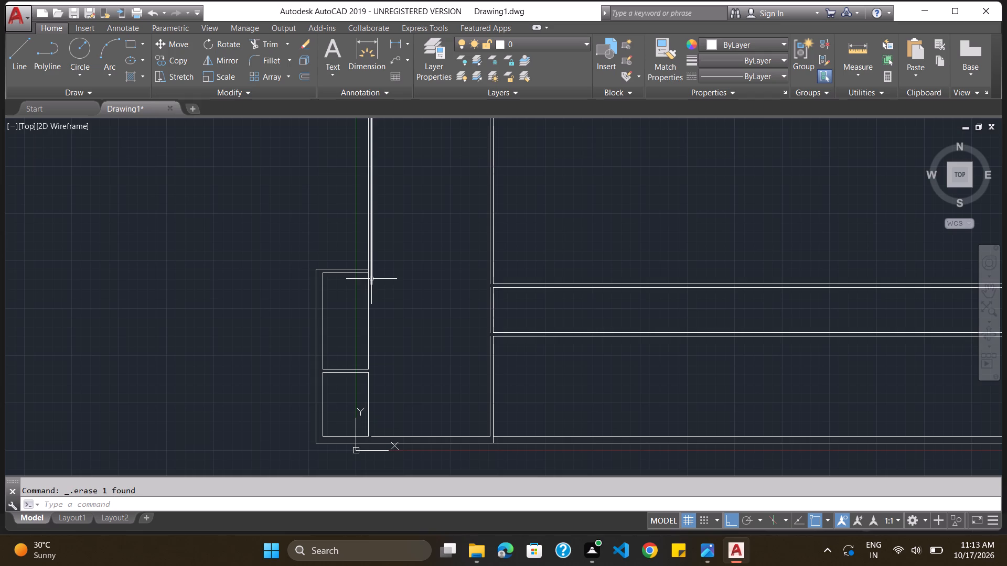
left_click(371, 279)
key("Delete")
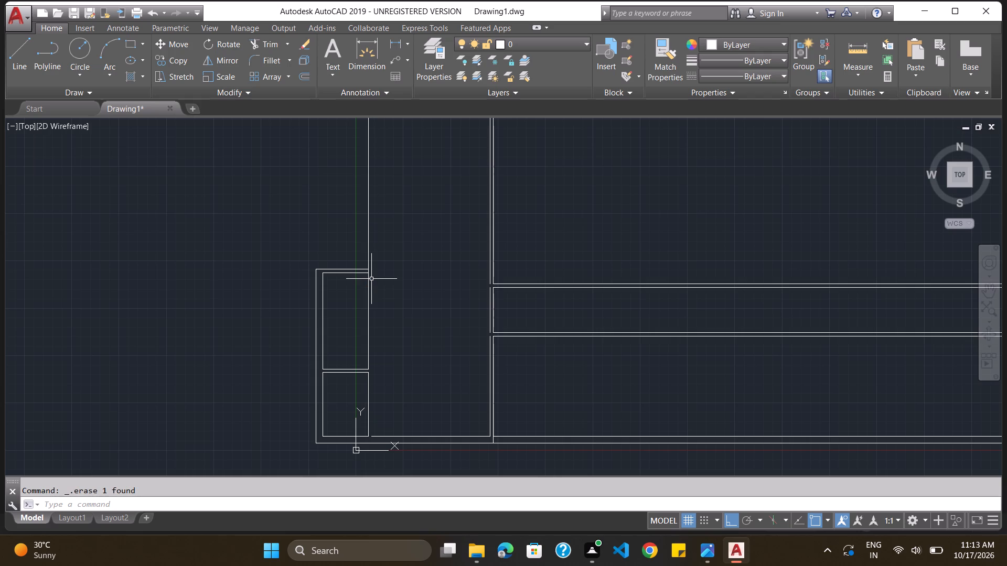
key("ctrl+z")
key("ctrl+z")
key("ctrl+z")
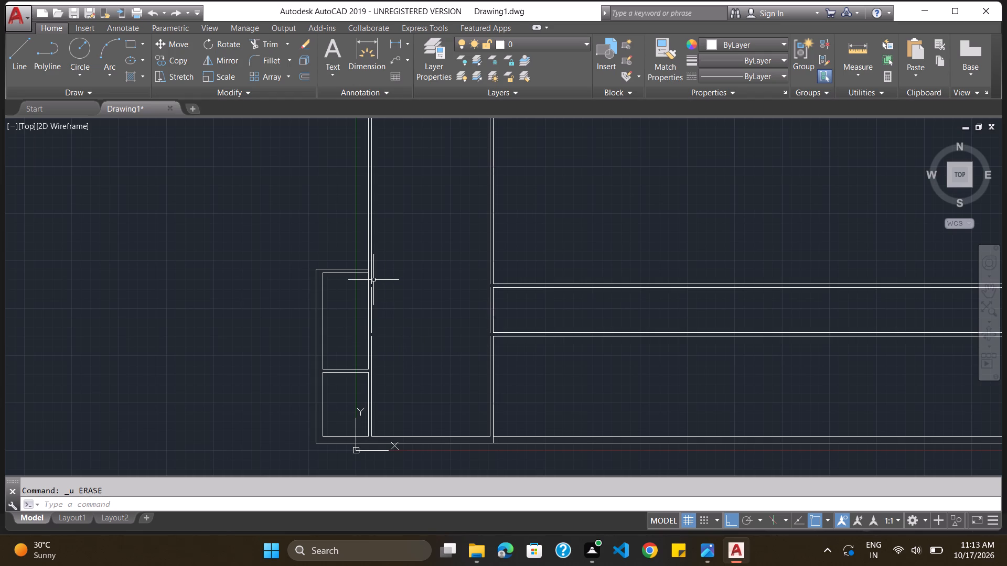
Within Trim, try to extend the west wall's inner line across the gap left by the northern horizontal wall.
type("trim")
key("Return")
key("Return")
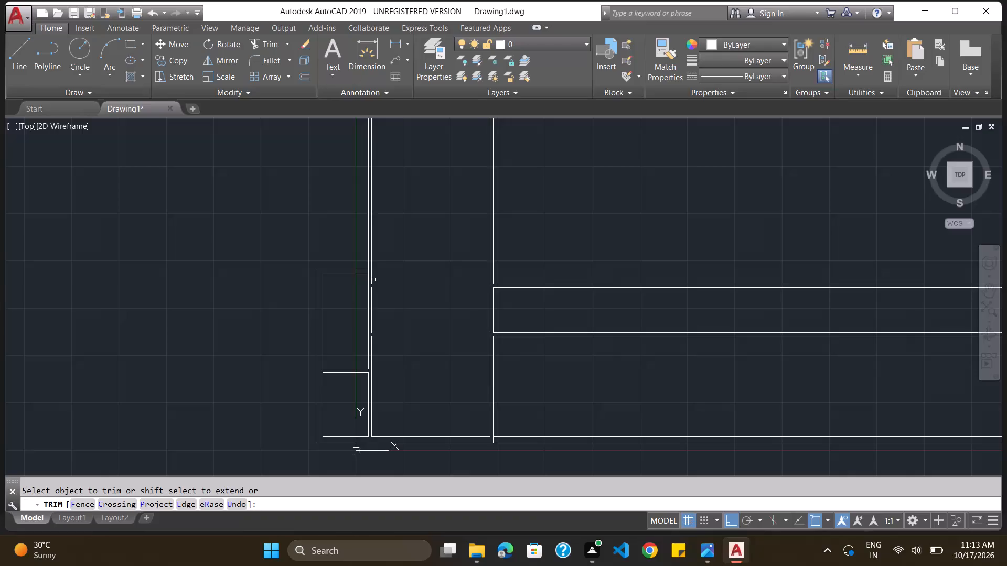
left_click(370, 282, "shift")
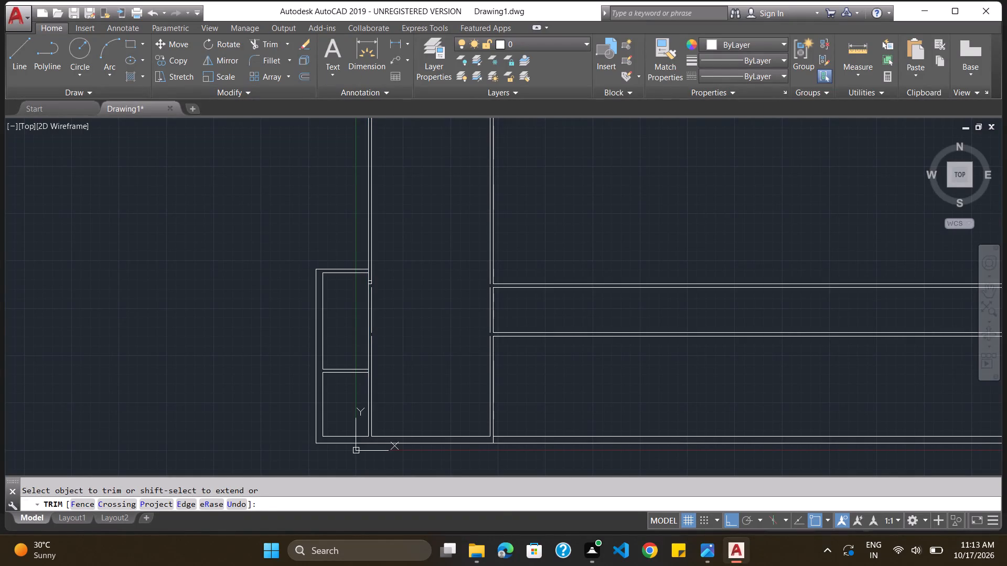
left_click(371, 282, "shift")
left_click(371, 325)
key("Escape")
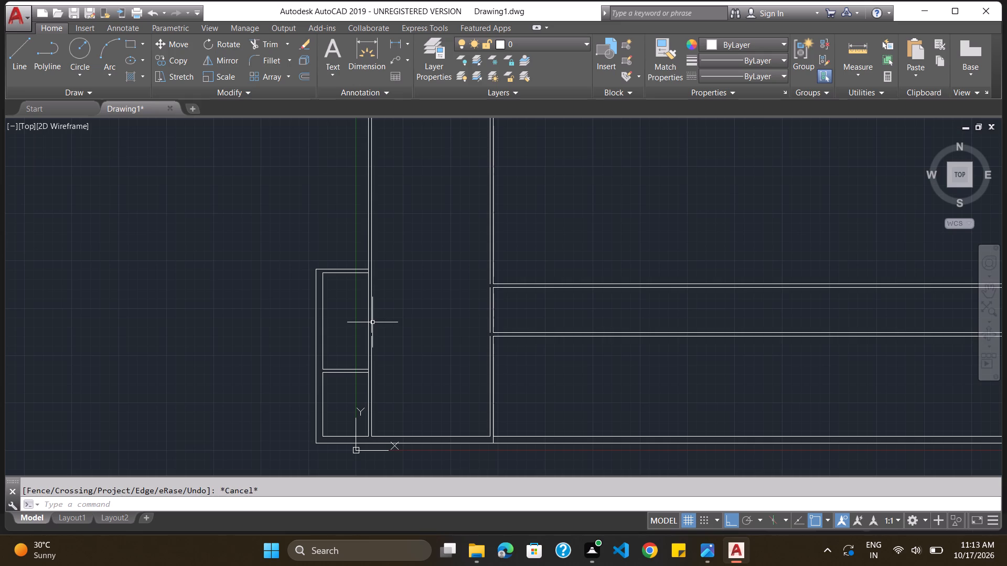
Erase the middle and northern segments of the west wall's inner line, keeping the southernmost segment.
left_click(372, 322)
key("BackSpace")
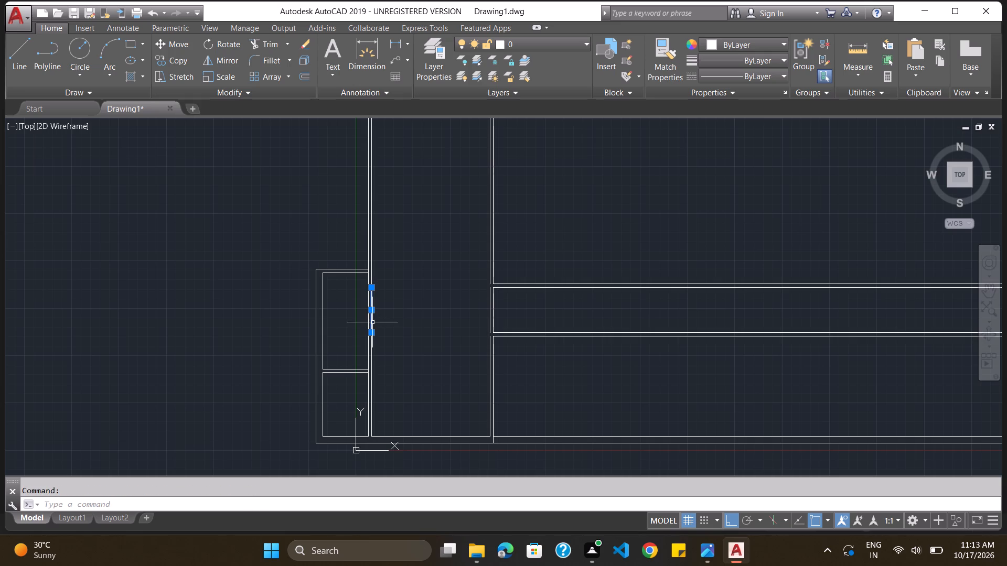
key("BackSpace")
key("Escape")
key("Escape")
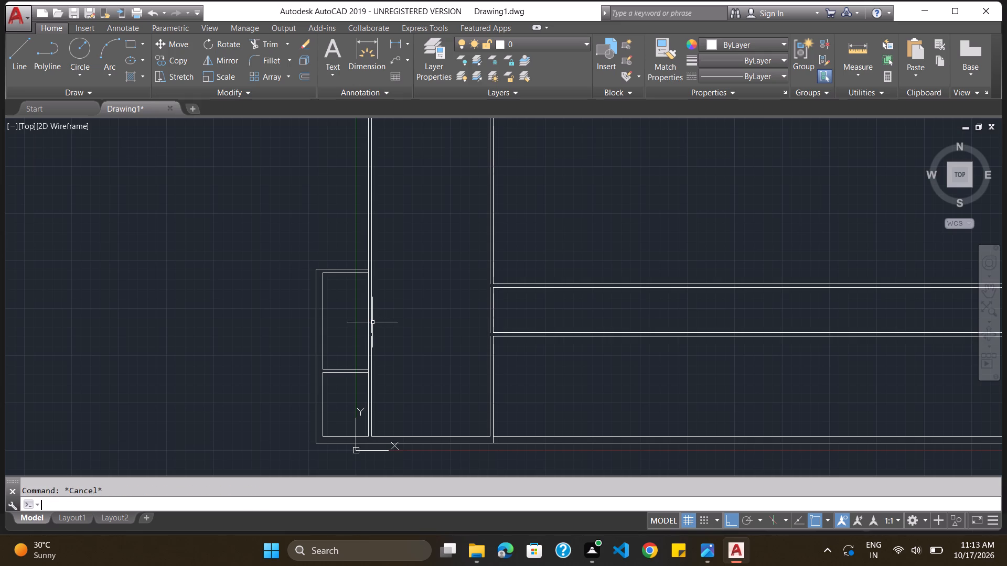
left_click(372, 322)
key("Delete")
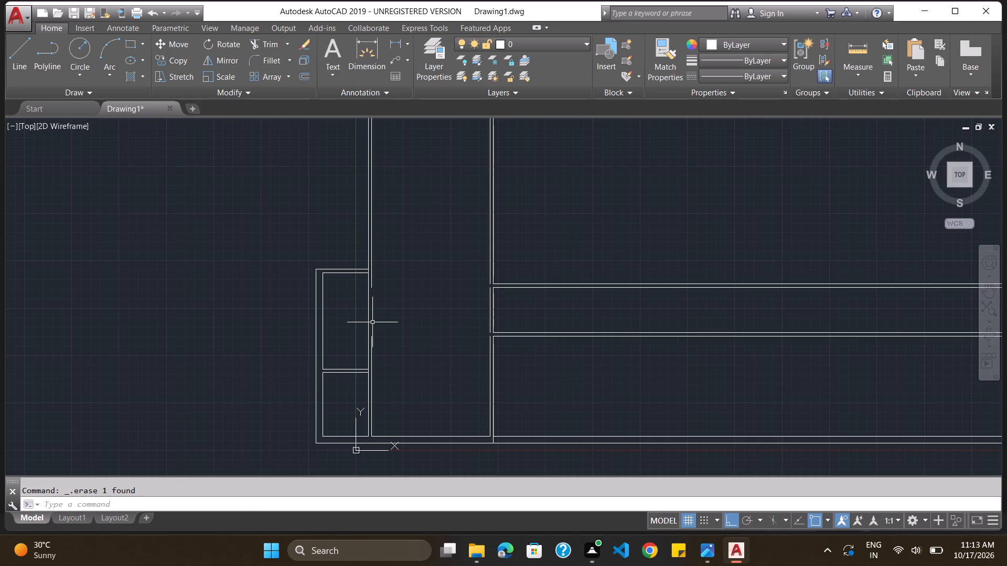
left_click(371, 285)
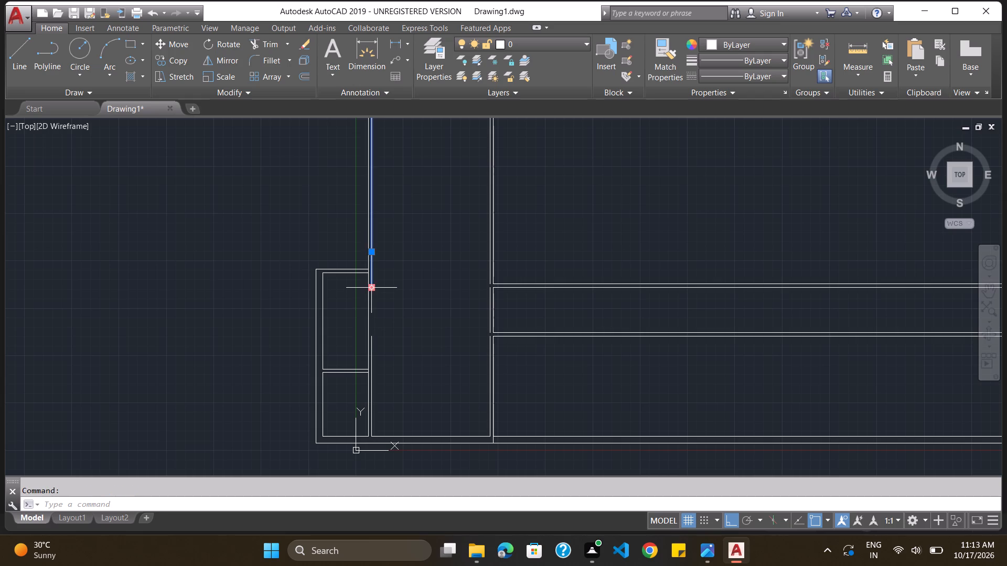
key("Delete")
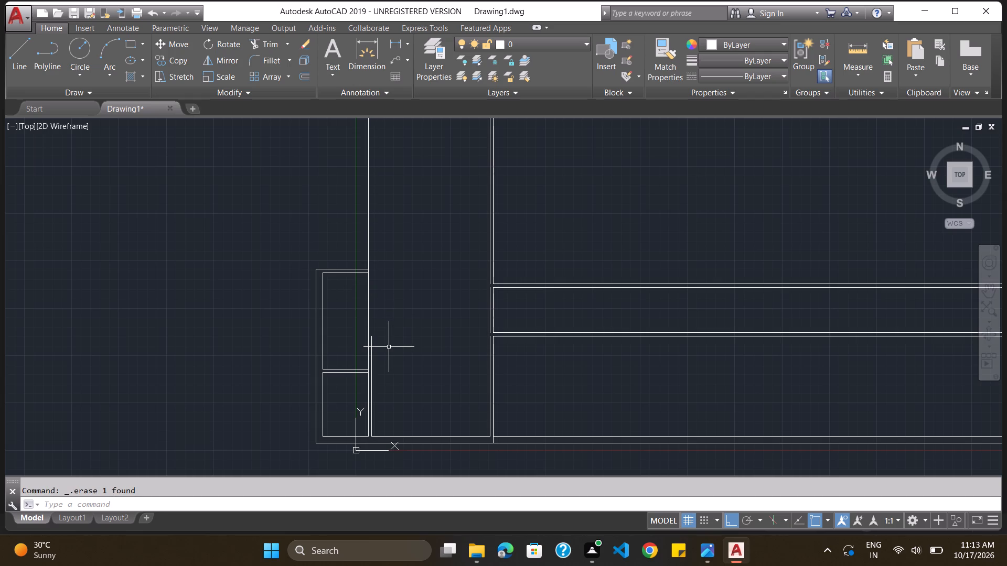
Offset the west wall's long northern outer line 9" to the east as its new inner line.
left_click(395, 504)
key("Escape")
key("o")
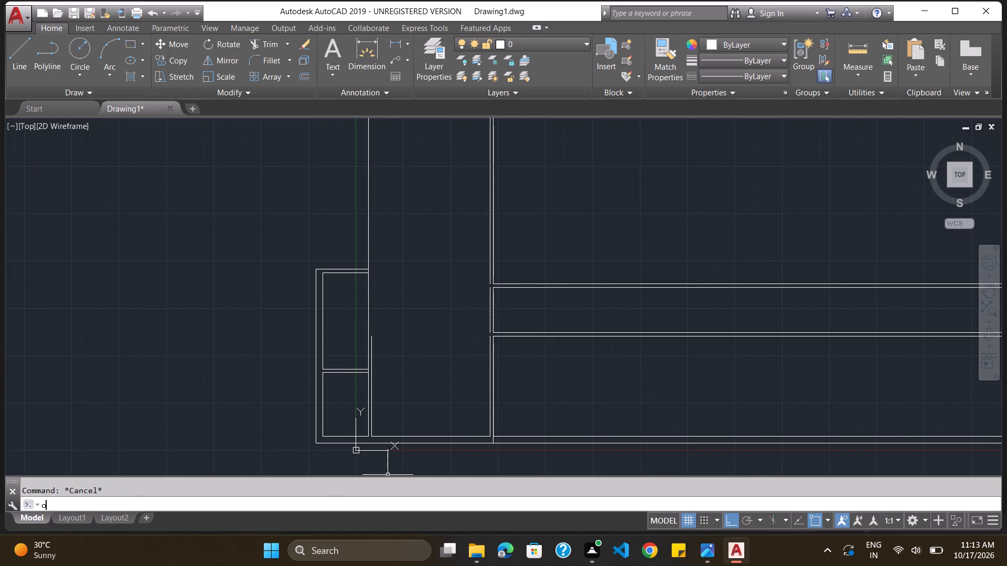
key("Return")
type("9\"")
key("Return")
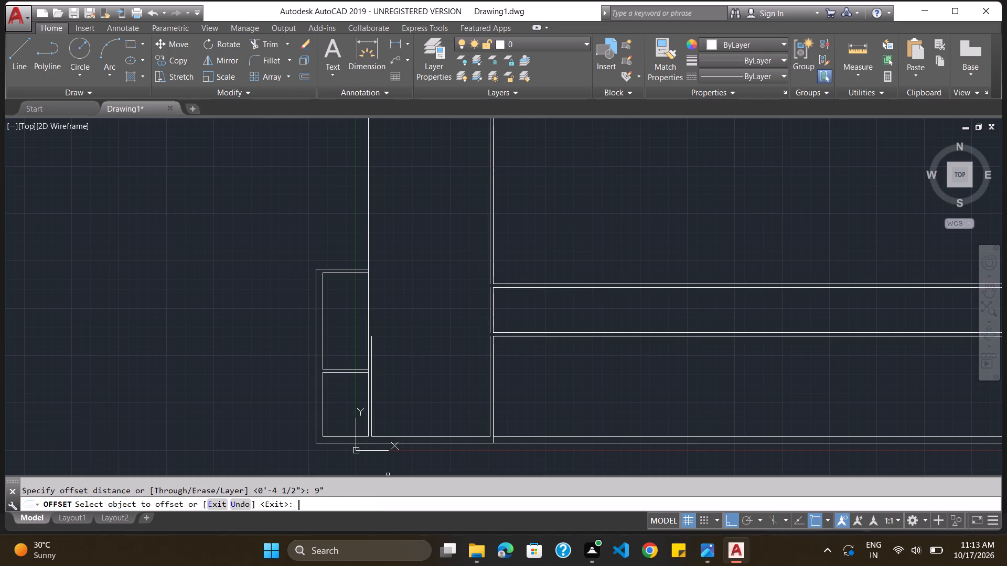
left_click(367, 323)
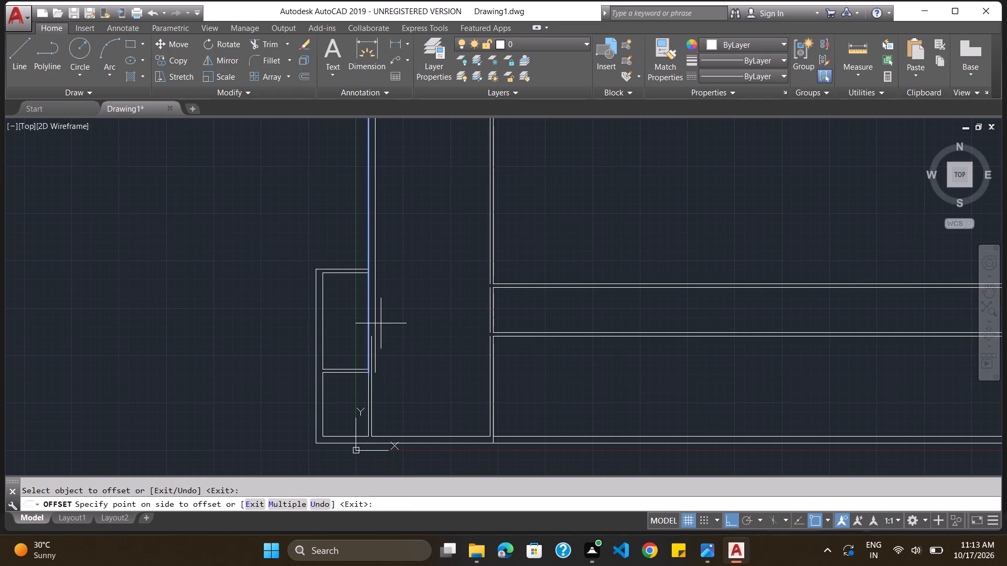
left_click(381, 323)
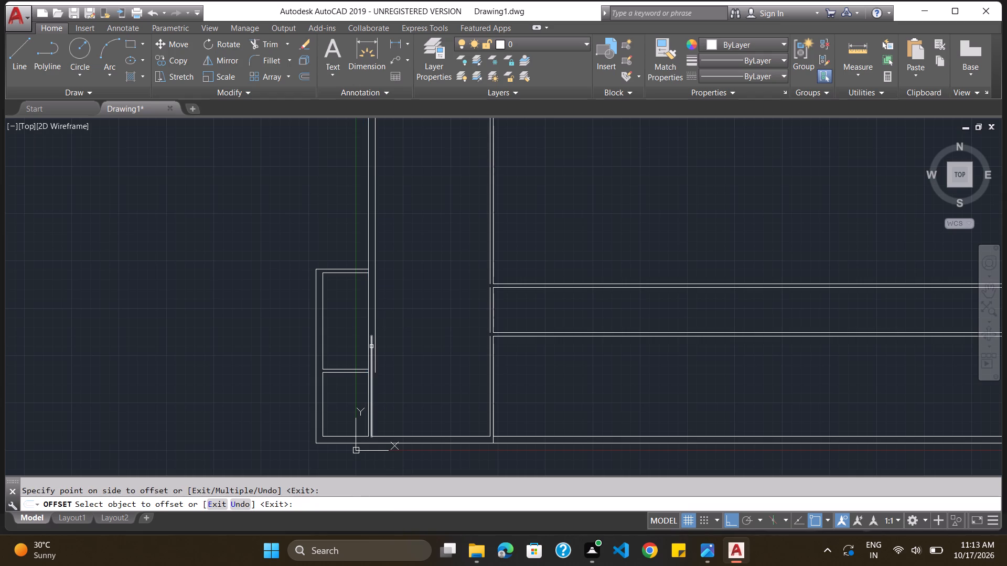
key("Escape")
Trim the new inner line's overlap beside the thinner southern part of the west wall.
type("trim")
key("Return")
key("Return")
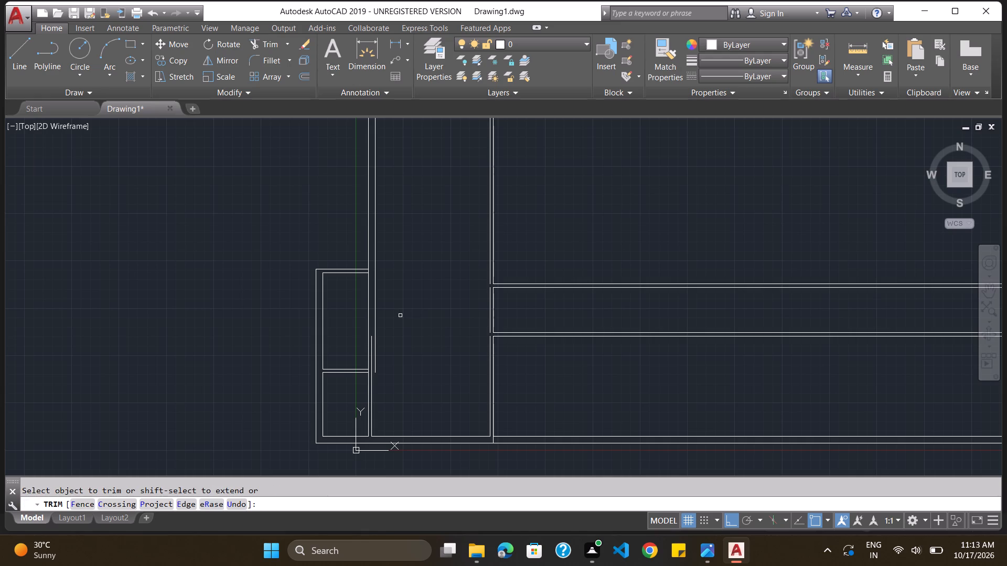
left_click(376, 343)
Within Trim, extend the southern horizontal wall's northern line west to the west wall's outer line, and the thinner wall's inner line north to it.
left_click(502, 333, "shift")
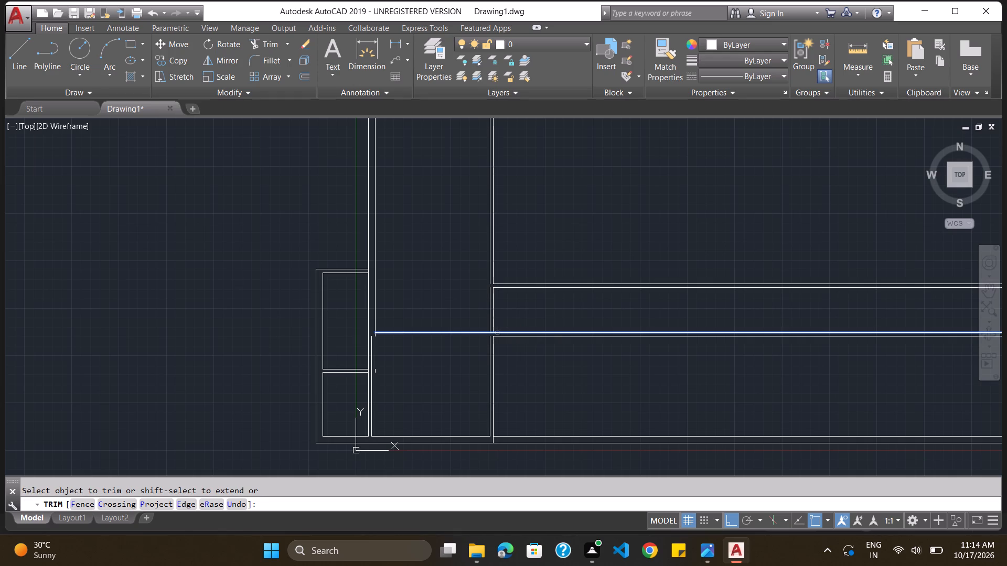
left_click(497, 333, "shift")
left_click(477, 333, "shift")
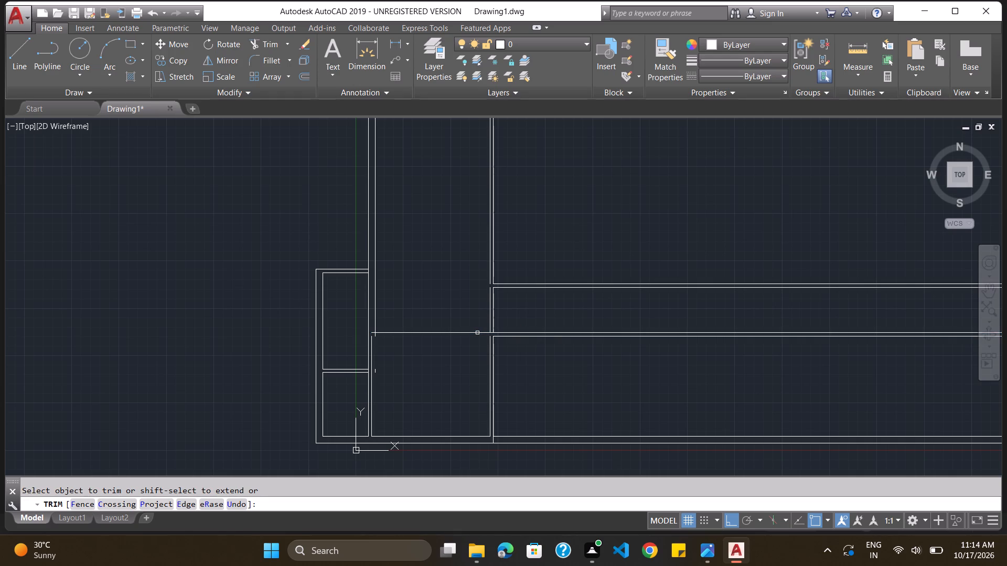
left_click(470, 332, "shift")
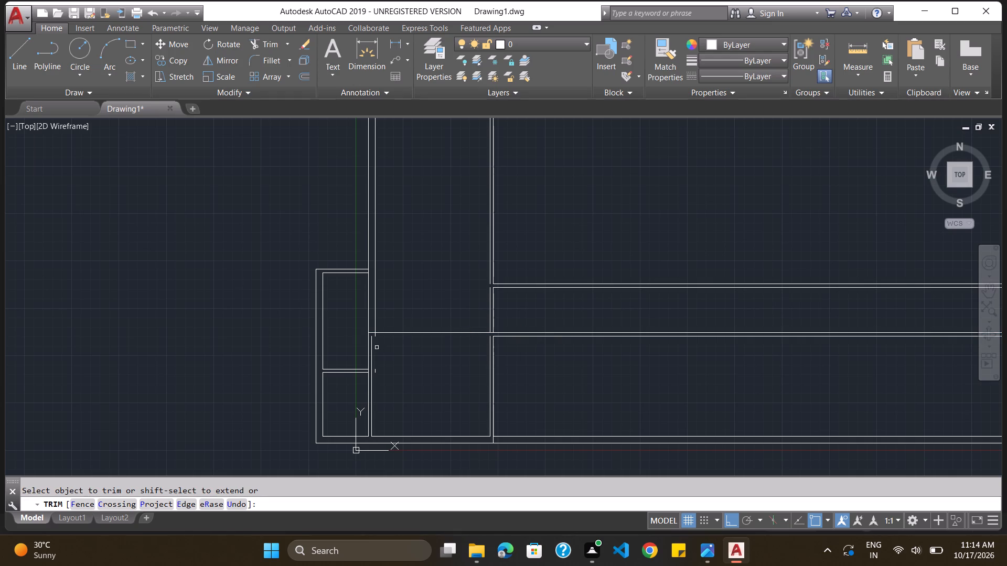
left_click(370, 345, "shift")
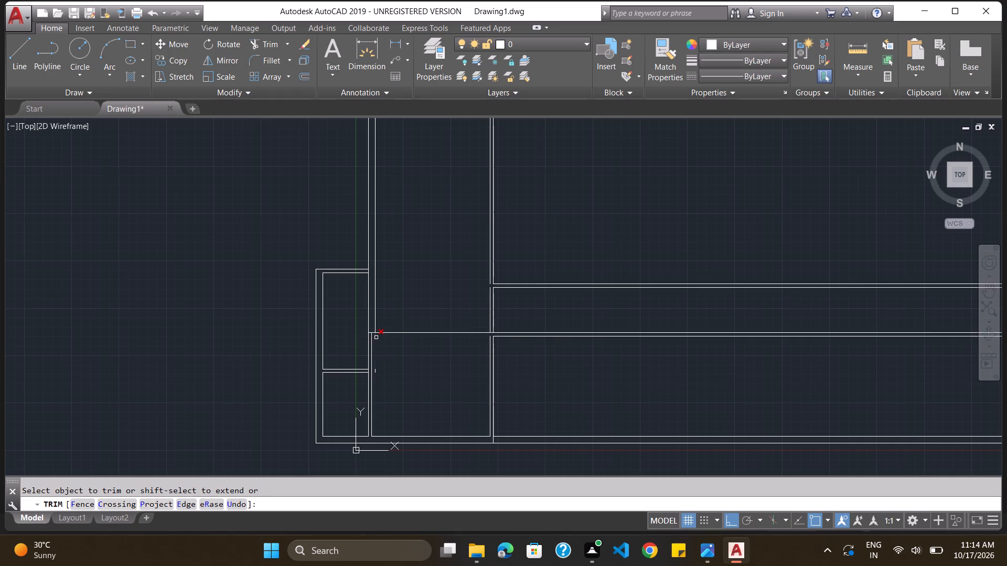
Trim the thicker wall's stub below the extended line and the extended line's span across the western space, leaving the wall's end cap.
left_click(376, 336)
left_click(390, 332)
Erase the tiny leftover line fragment just east of the west wall's thinner southern part.
key("Escape")
left_click(376, 371)
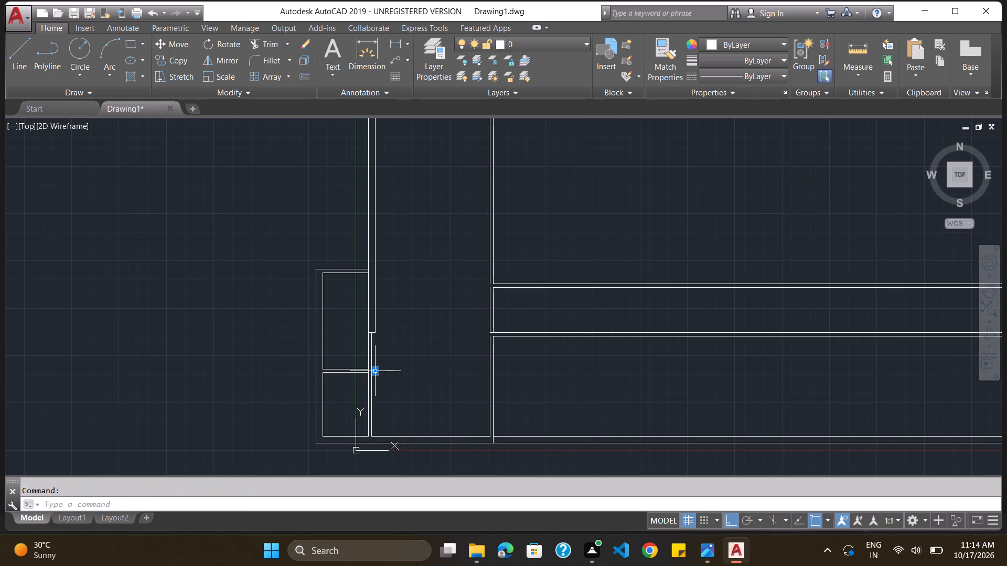
key("Delete")
Within Trim, extend both lines of the southern horizontal wall west across the western space to the west wall.
scroll(427, 221, "up", 1, "ctrl")
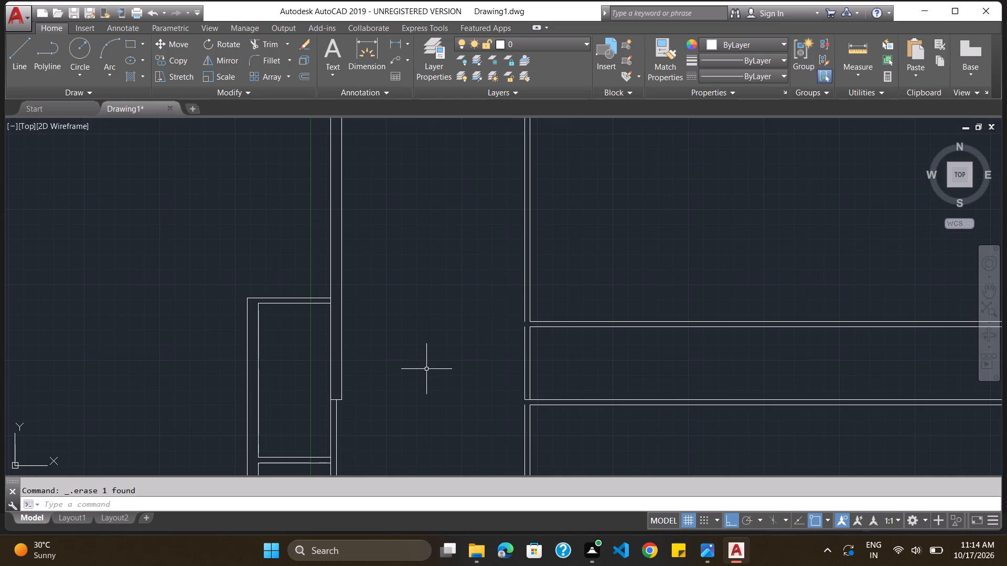
scroll(426, 369, "down", 2, "ctrl")
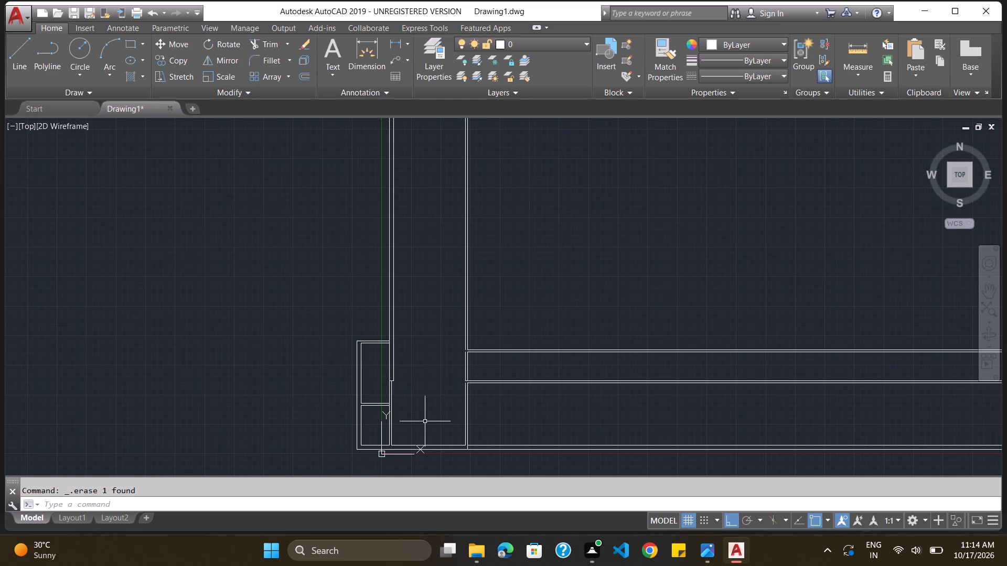
scroll(424, 430, "up", 1, "ctrl")
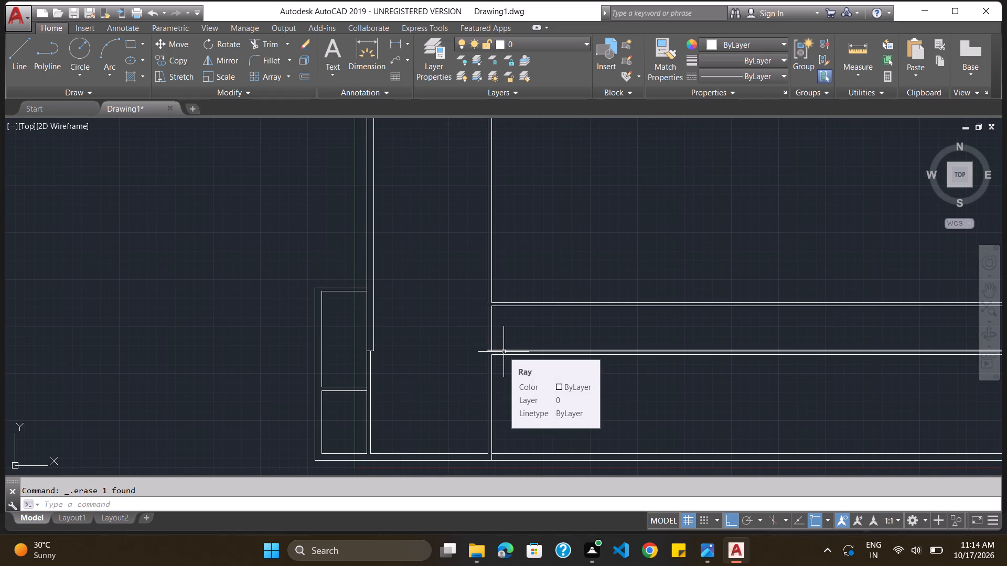
left_click(504, 352, "shift")
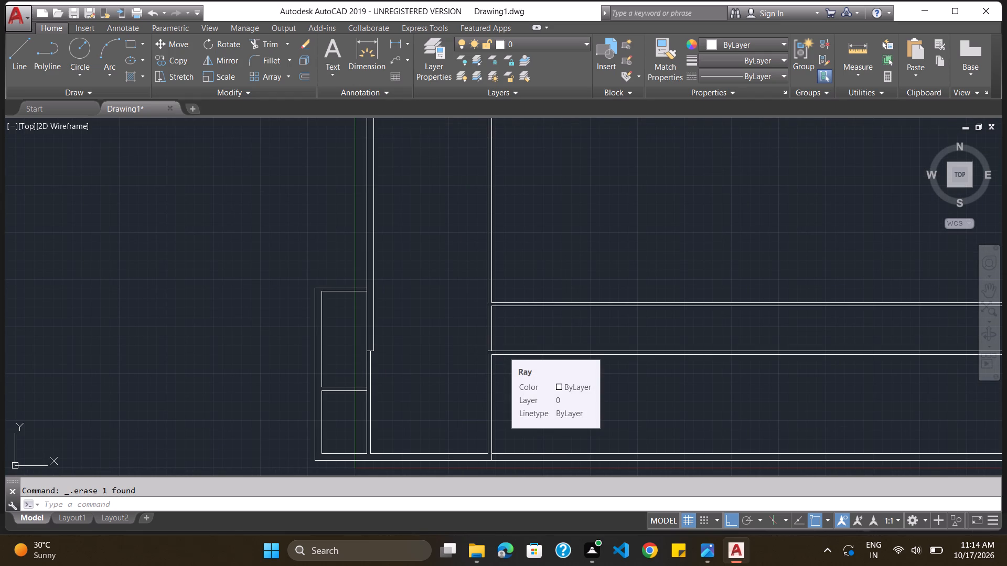
key("Escape")
type("trim")
key("Return")
key("Return")
left_click(504, 352, "shift")
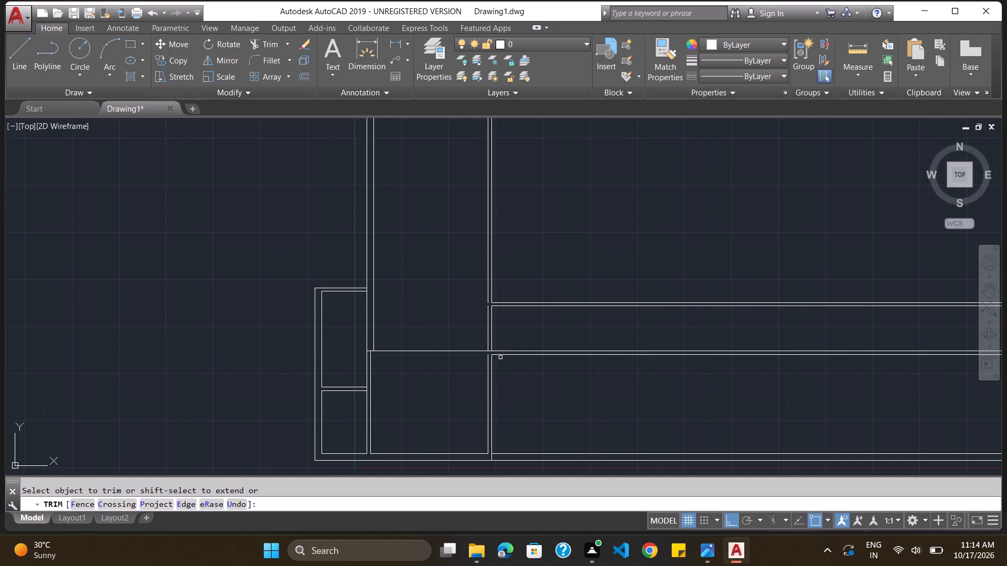
left_click(502, 355, "shift")
left_click(502, 355, "shift")
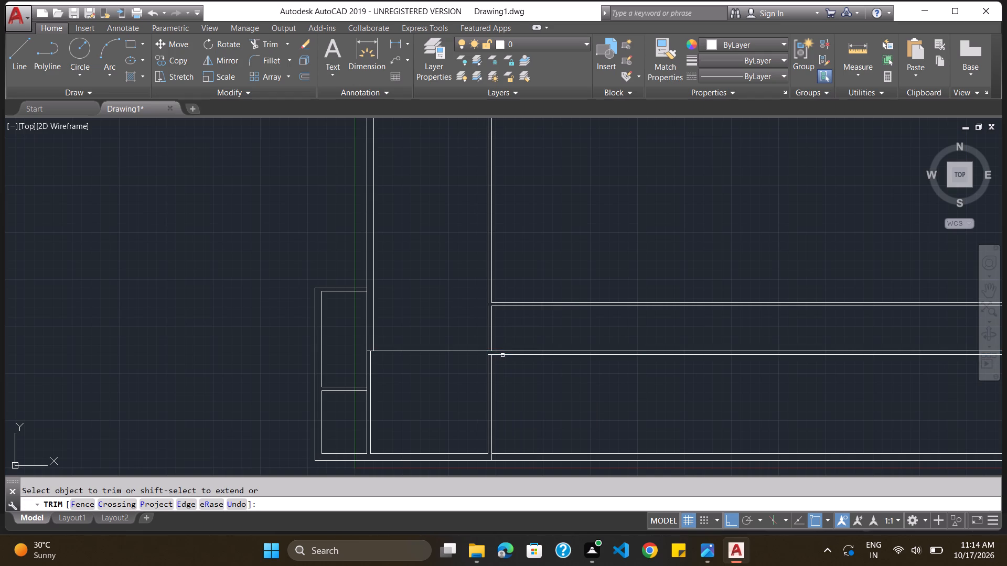
left_click(499, 355, "shift")
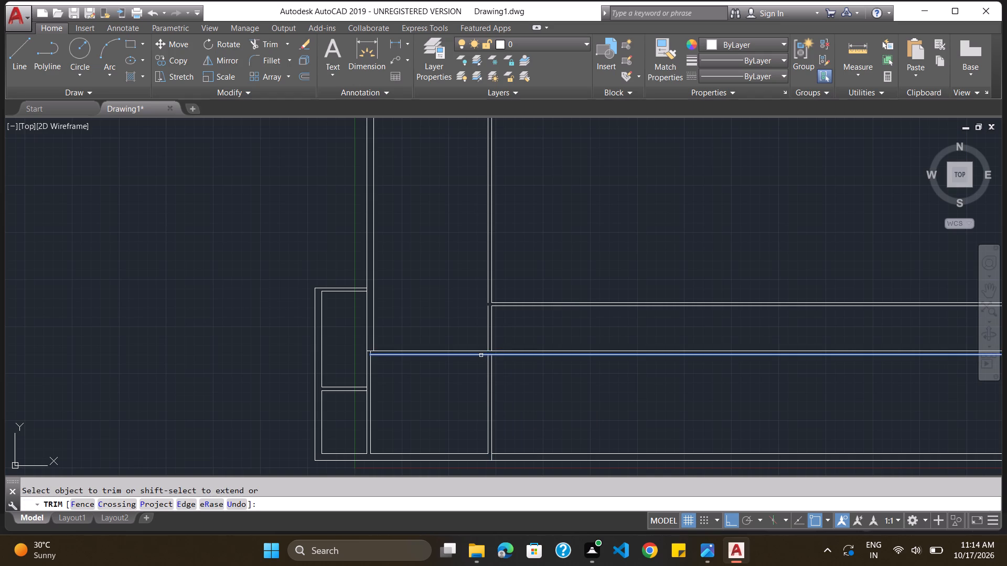
left_click(481, 355, "shift")
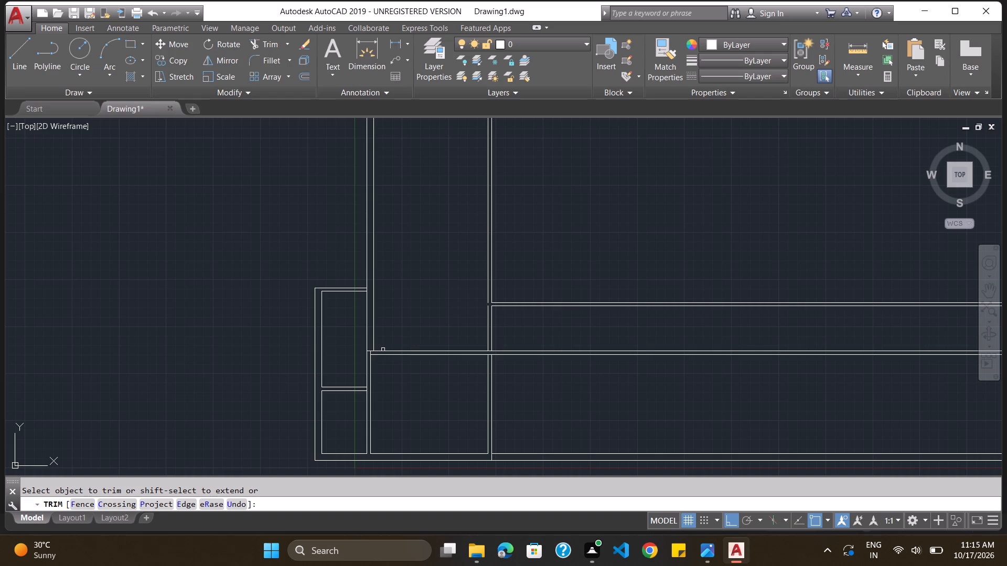
Trim the thinner west wall's inner line between the horizontal wall's two lines, and extend that wall's southern line to the west wall's outer line.
scroll(372, 355, "up", 1, "ctrl")
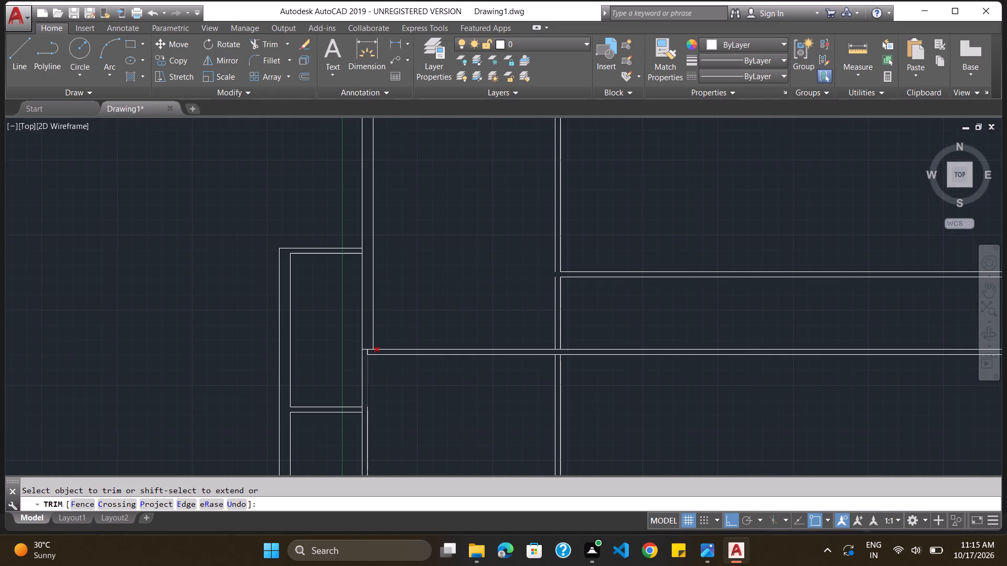
scroll(372, 355, "up", 2, "ctrl")
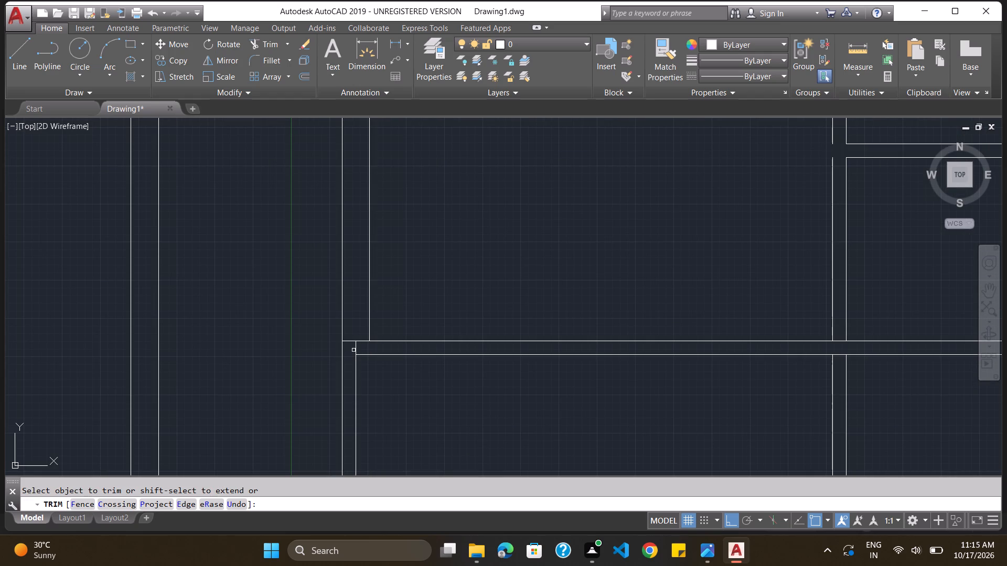
left_click(354, 351)
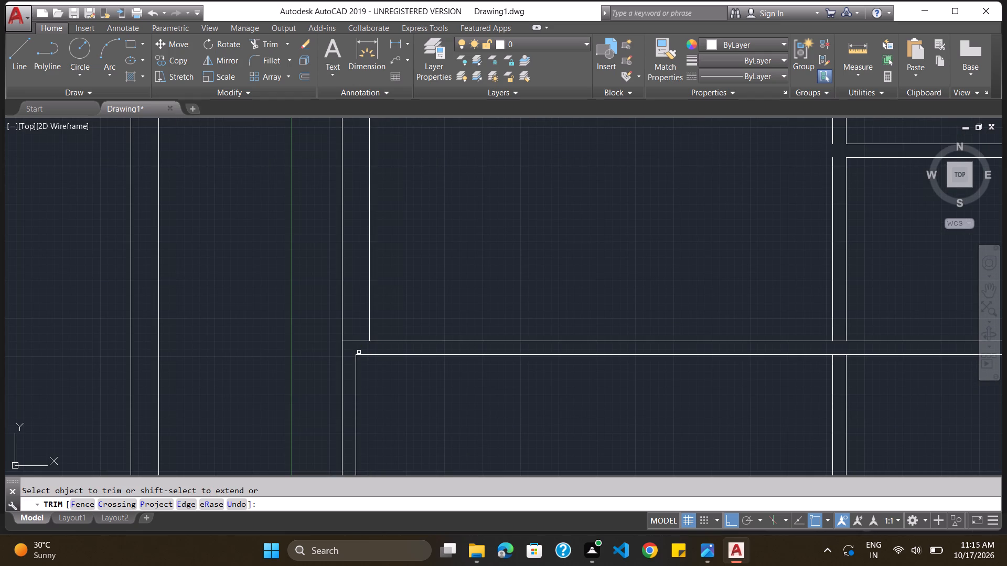
left_click(362, 354, "shift")
scroll(356, 371, "up", 3, "ctrl")
scroll(356, 371, "down", 4, "ctrl")
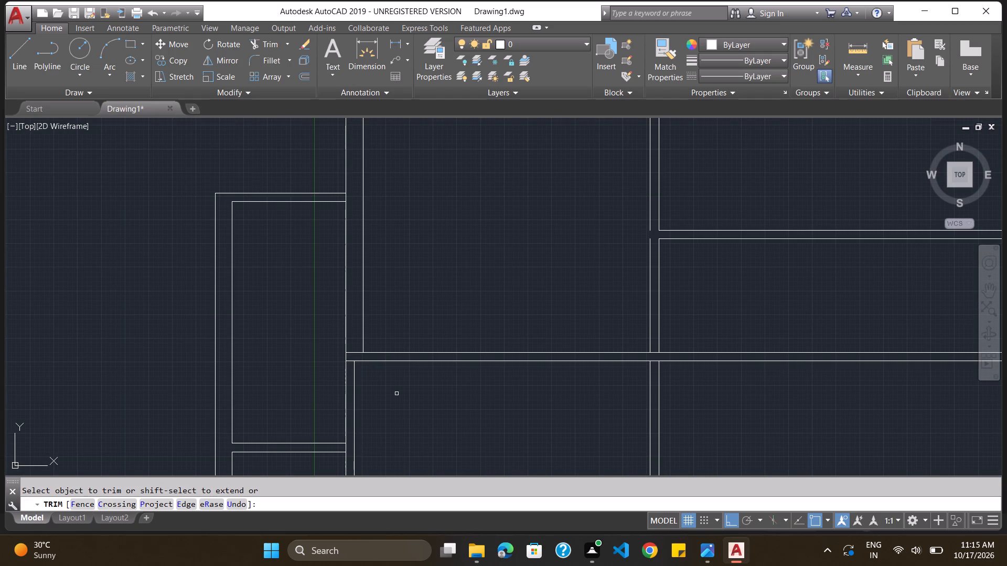
scroll(397, 394, "down", 1, "ctrl")
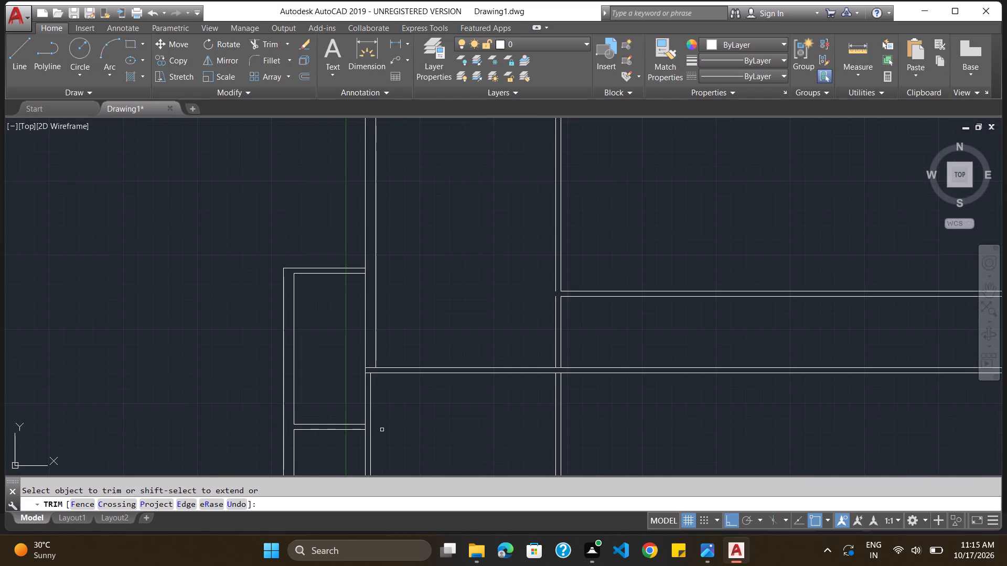
scroll(382, 430, "down", 3, "ctrl")
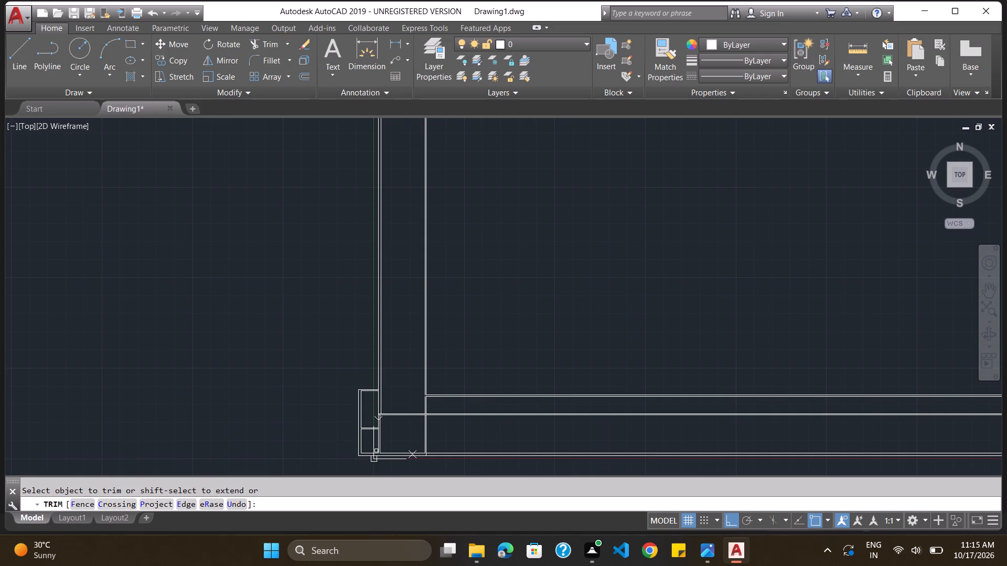
scroll(376, 451, "up", 3, "ctrl")
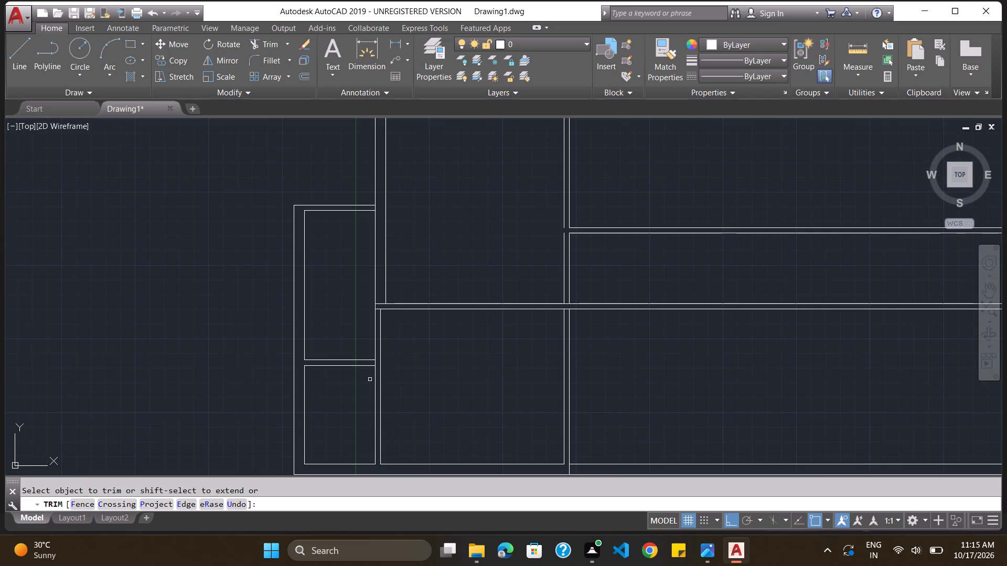
key("Escape")
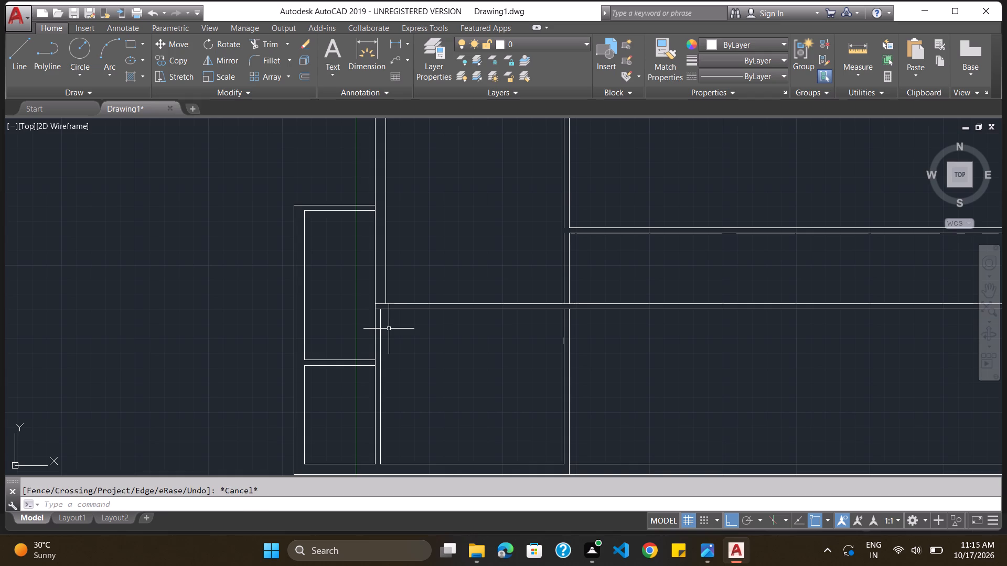
Offset the extended southern horizontal wall's northern line 5' to the north.
scroll(414, 325, "up", 1, "ctrl")
scroll(414, 325, "down", 2, "ctrl")
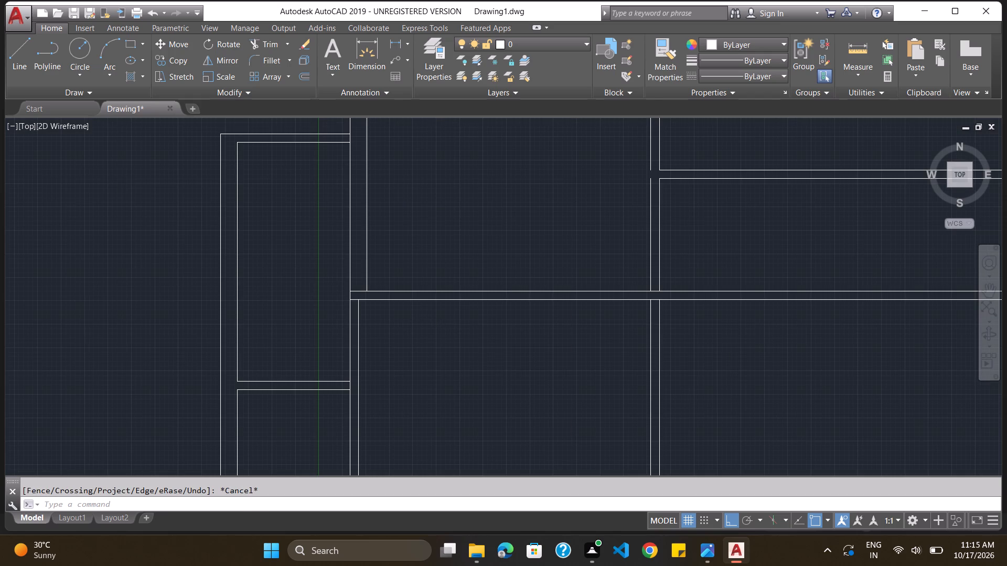
left_click(401, 505)
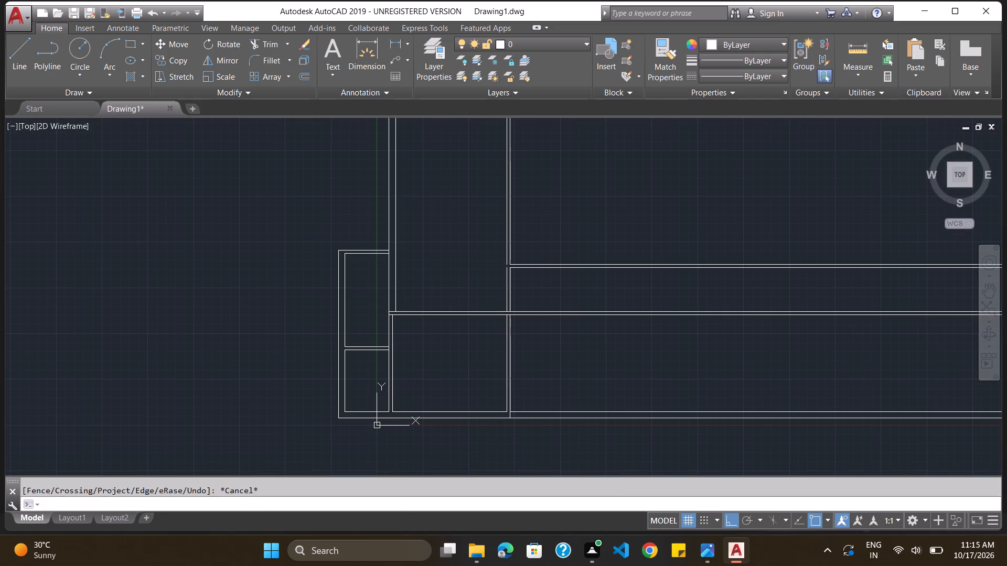
key("o")
key("Return")
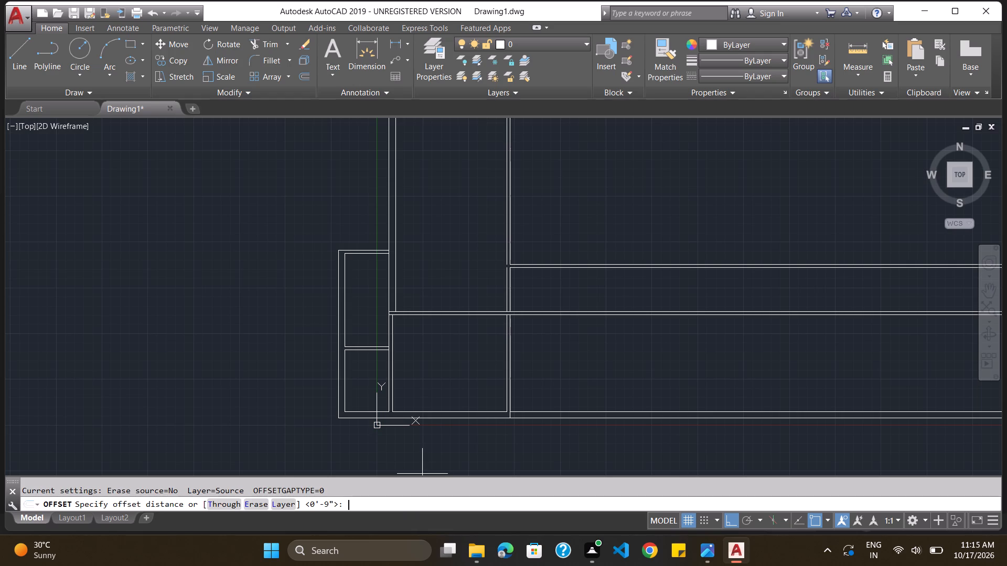
key("5")
key("apostrophe")
key("Return")
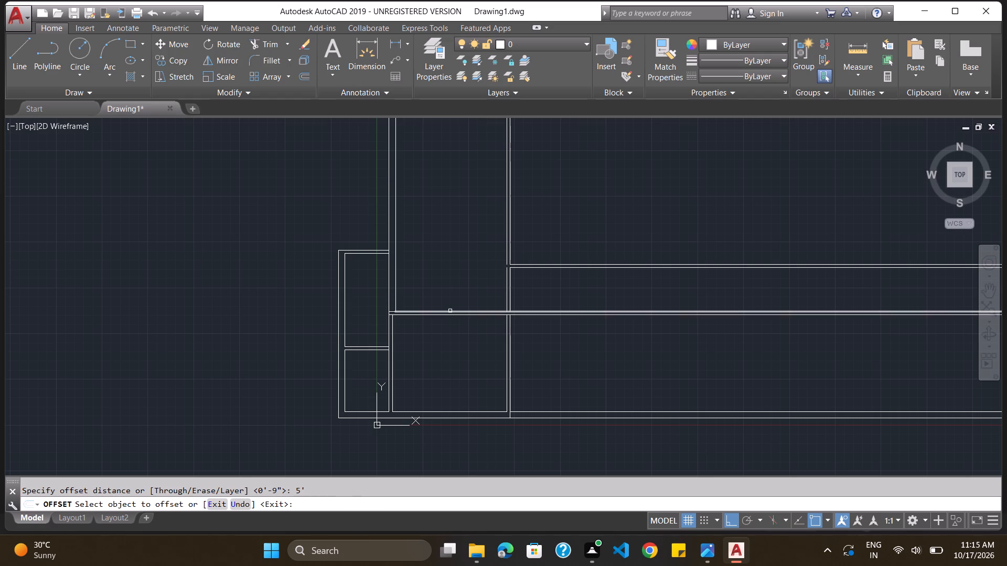
left_click_drag(450, 311, 459, 282)
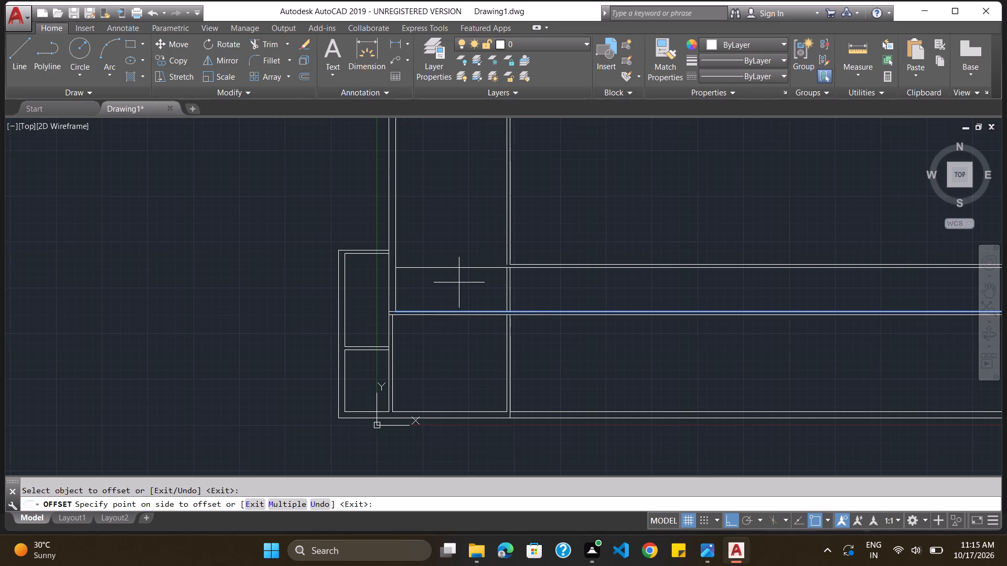
left_click(459, 282)
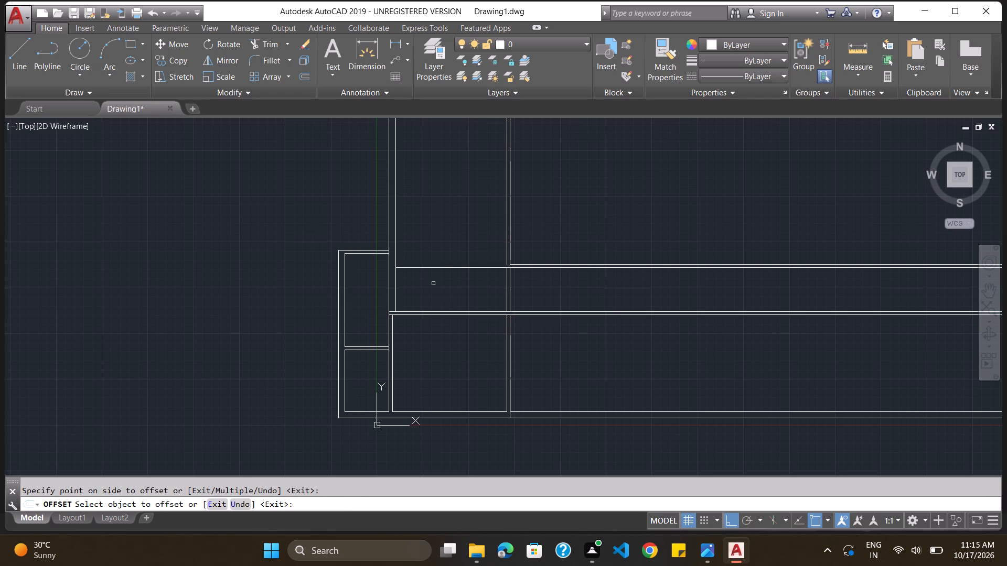
key("Escape")
Offset the new horizontal line 4.5" to the north to give the wall its thickness.
key("o")
key("Return")
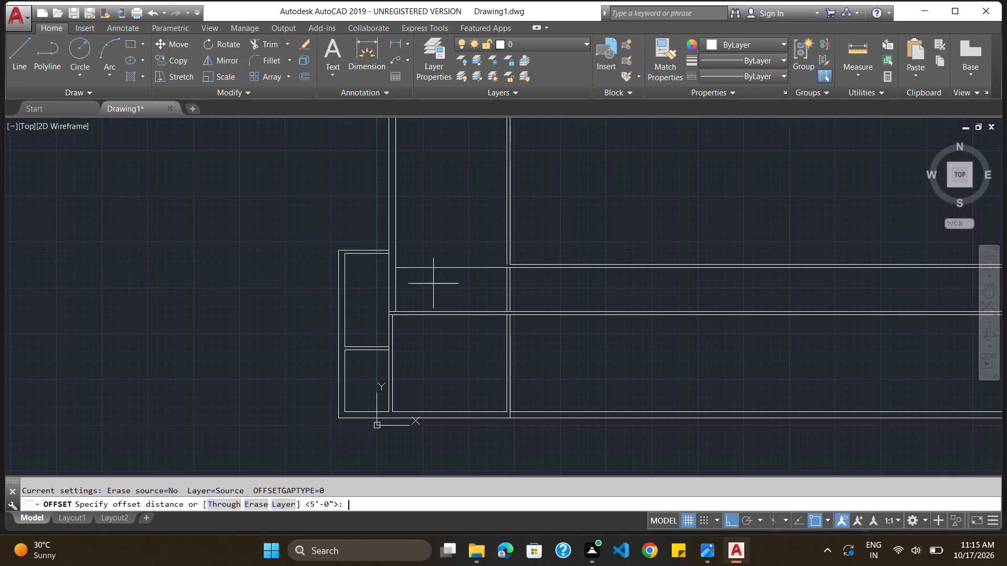
type("4.5\"")
key("Return")
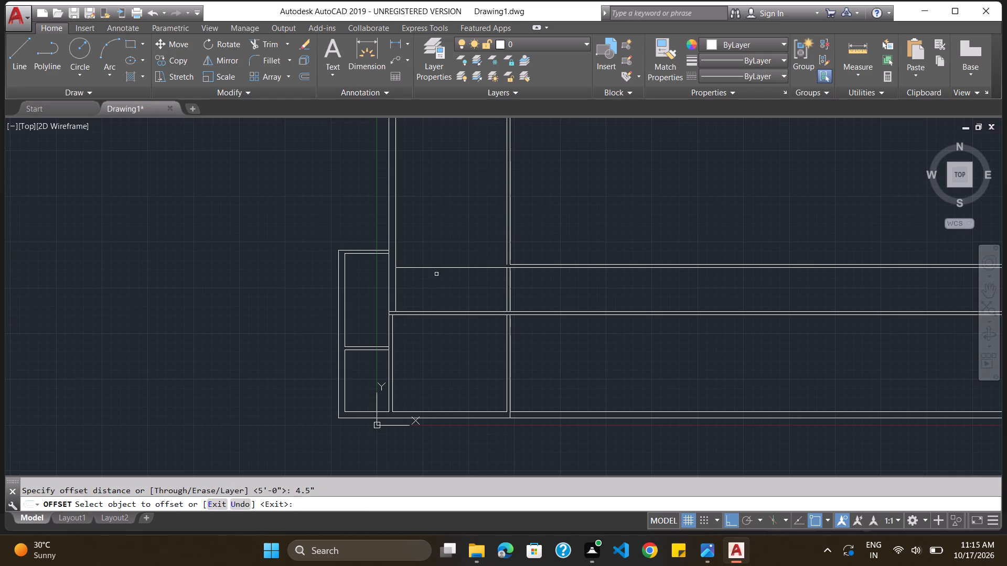
left_click_drag(437, 268, 445, 254)
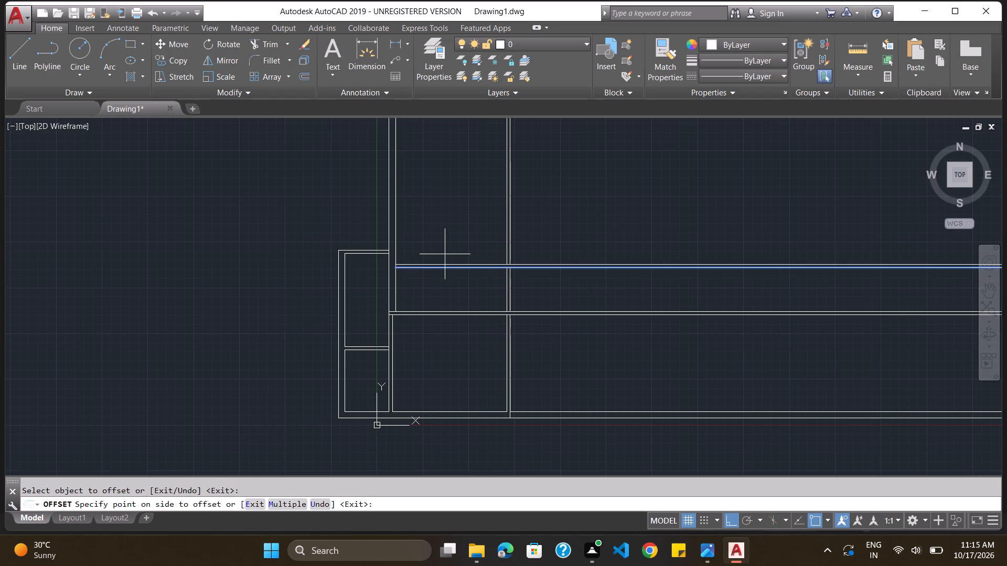
left_click(445, 254)
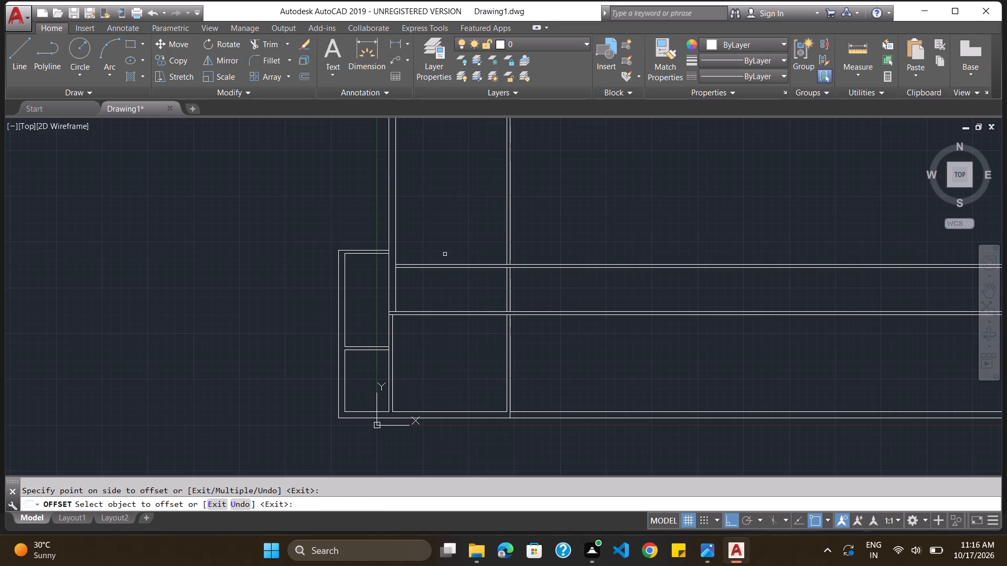
left_click(400, 504)
key("Escape")
Offset the northern line of the new 4.5" wall 13' to the north.
key("Return")
type("13'")
key("Return")
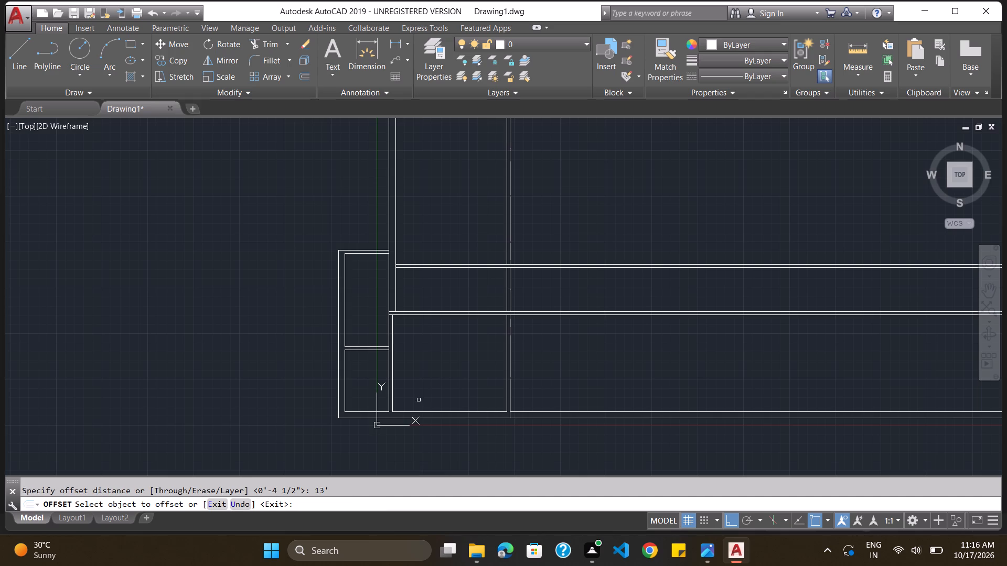
left_click(437, 263)
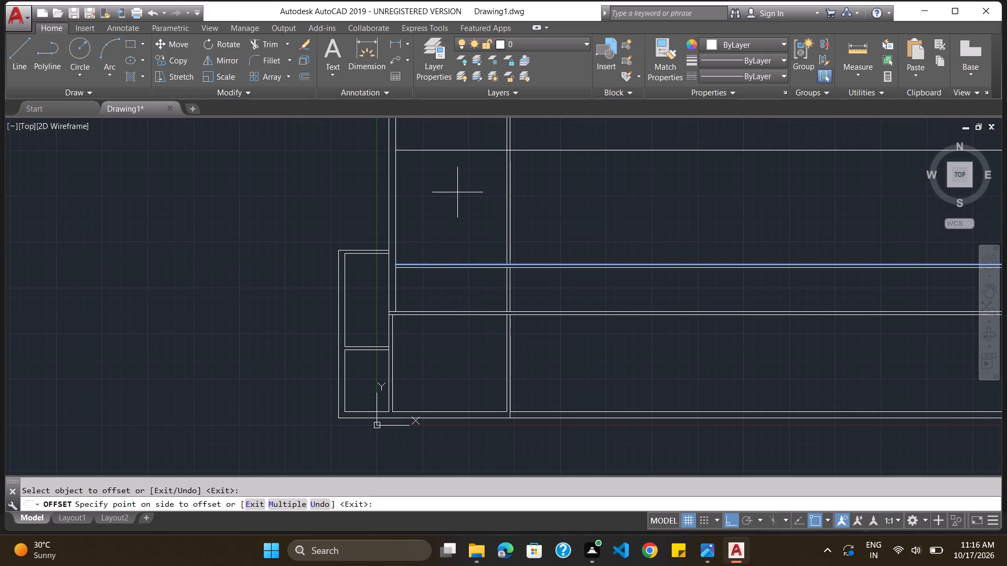
left_click(461, 183)
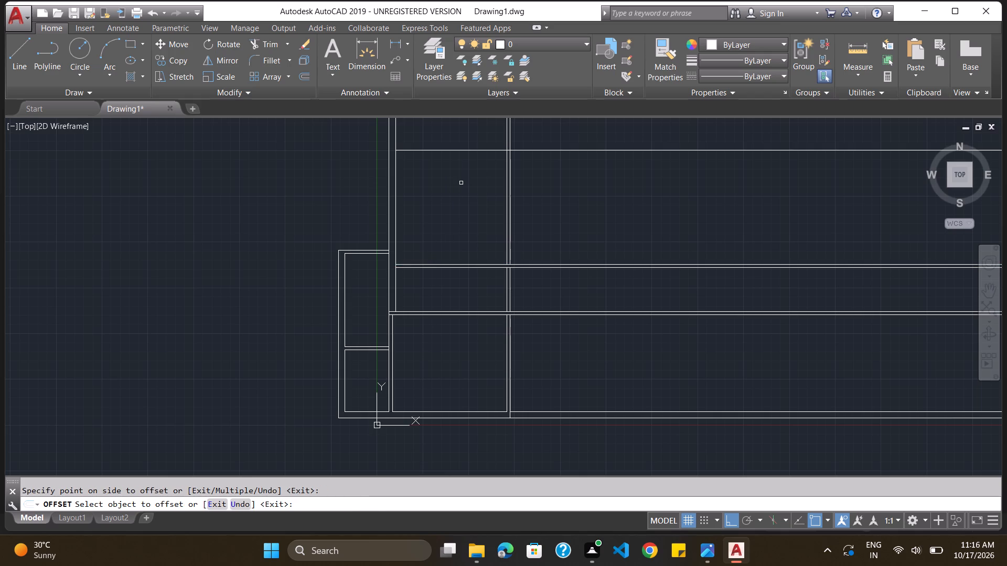
key("Escape")
Offset the northernmost horizontal line 9" to the north to give that wall its thickness.
key("o")
key("Return")
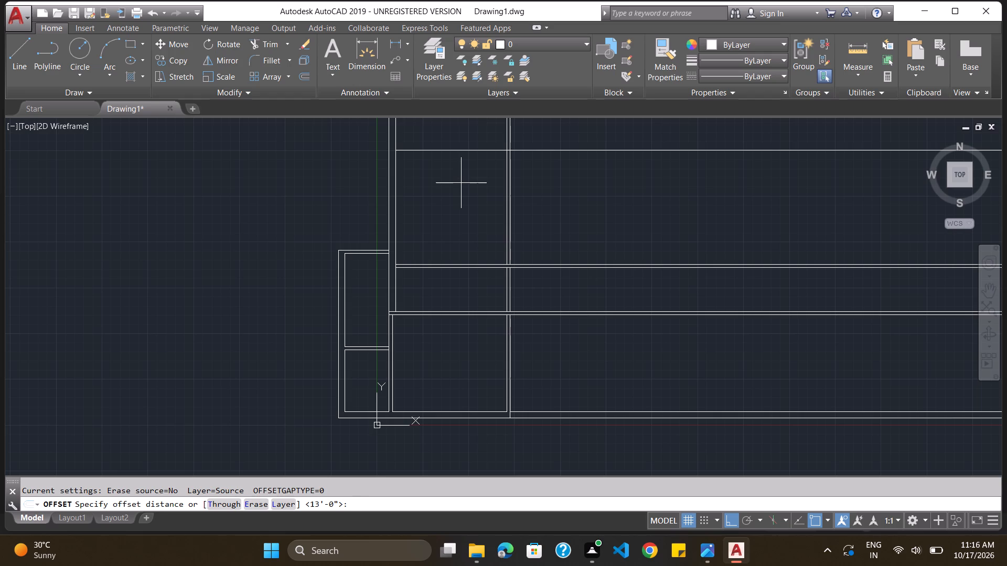
key("9")
key("shift+quotedbl")
key("Return")
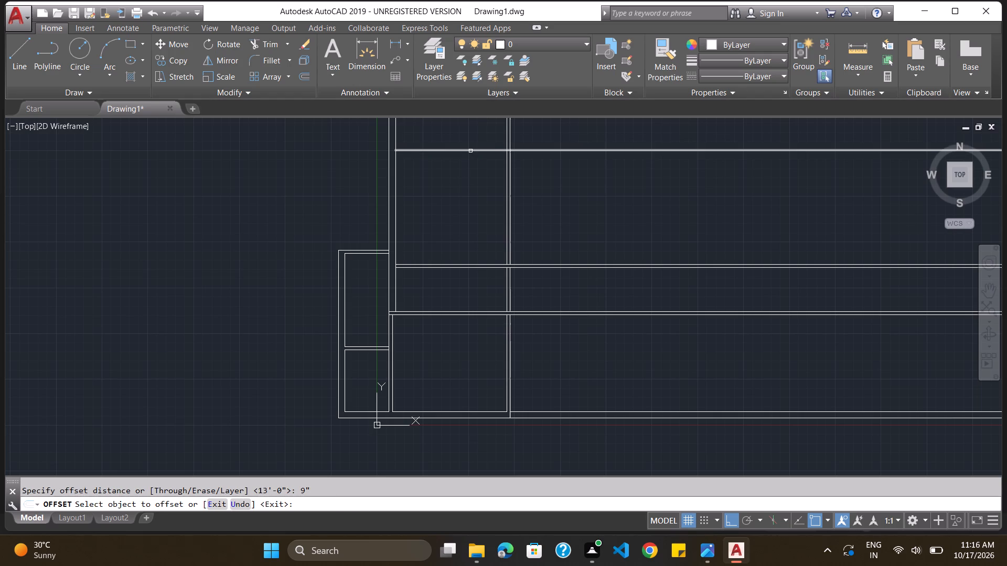
left_click_drag(470, 151, 478, 136)
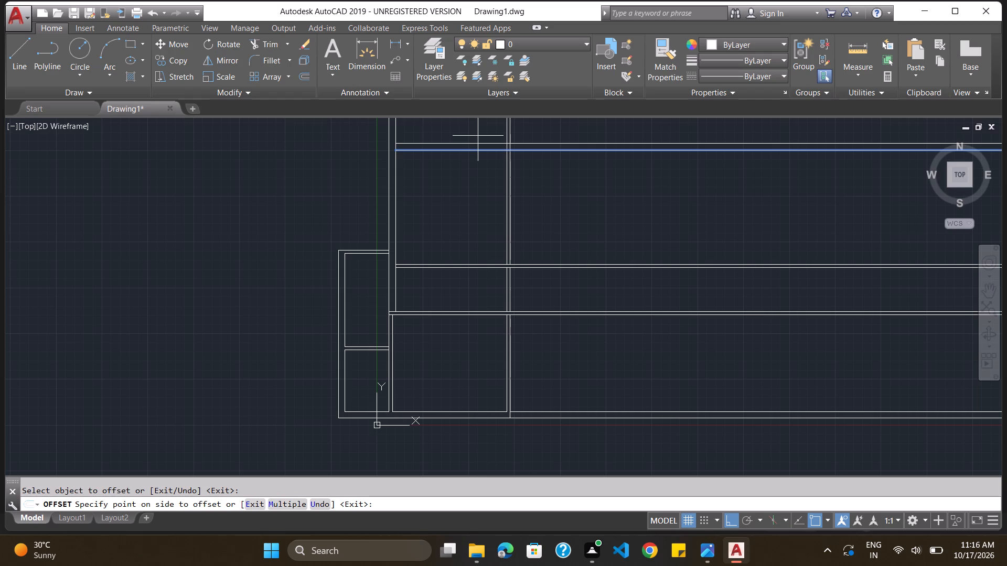
left_click(478, 136)
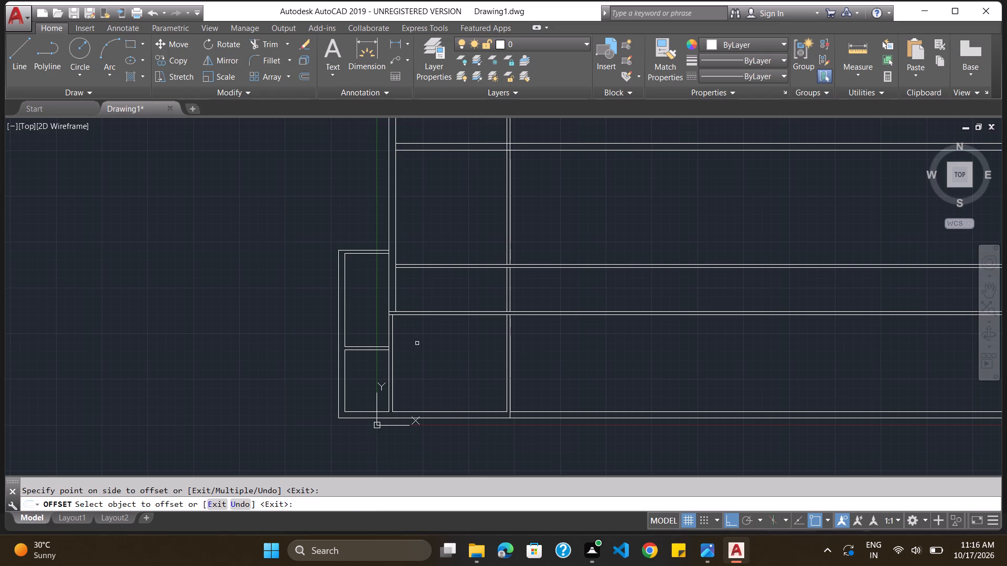
Erase the short horizontal segment crossing the thick west wall at the northern line of the southernmost interior horizontal wall.
scroll(408, 324, "up", 3, "ctrl")
left_click(332, 275)
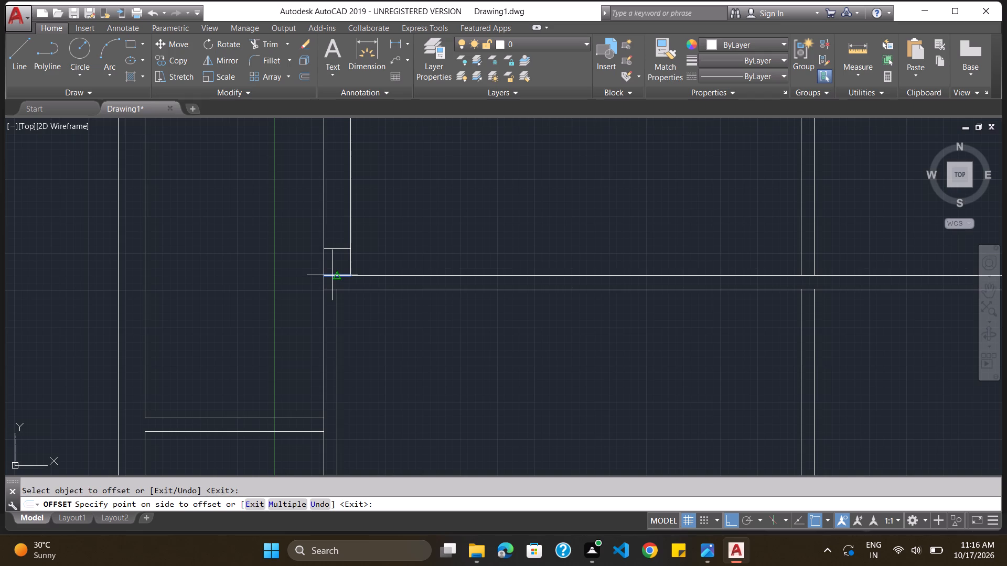
key("Escape")
left_click(332, 275)
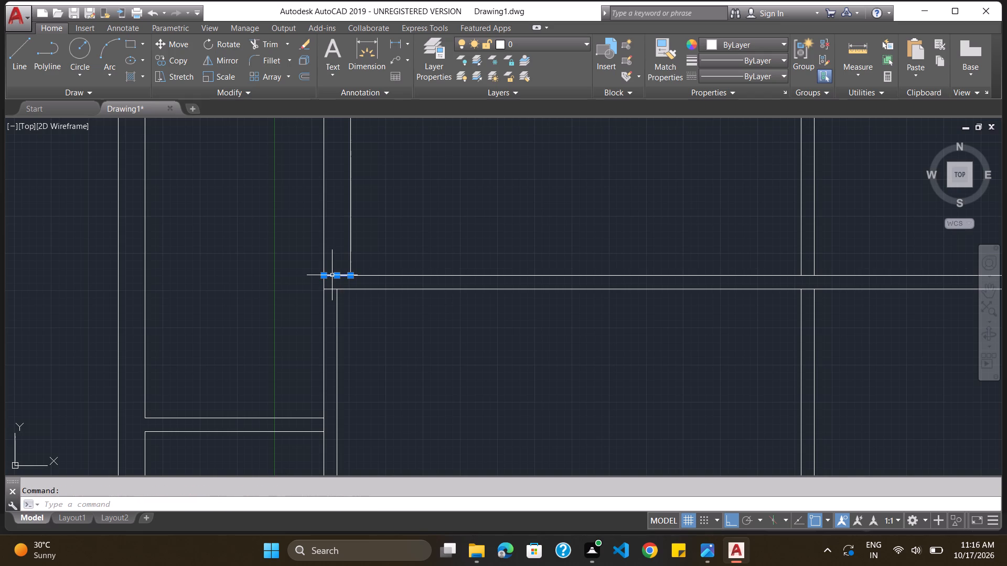
key("Delete")
Offset the southern line of the new 9" horizontal wall 3' to the north.
scroll(409, 328, "down", 3, "ctrl")
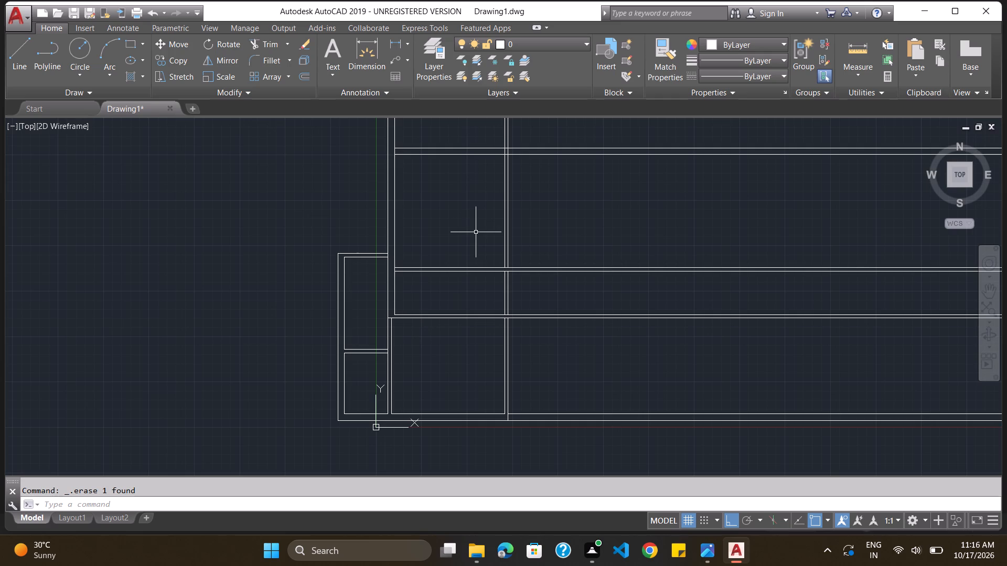
scroll(409, 162, "up", 2, "ctrl")
scroll(409, 162, "down", 4, "ctrl")
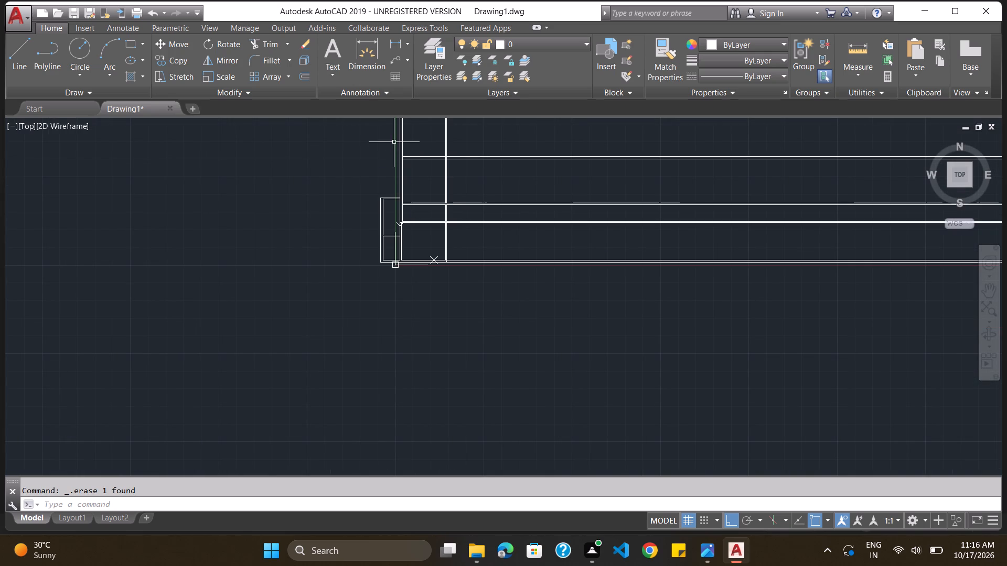
scroll(393, 141, "up", 2, "ctrl")
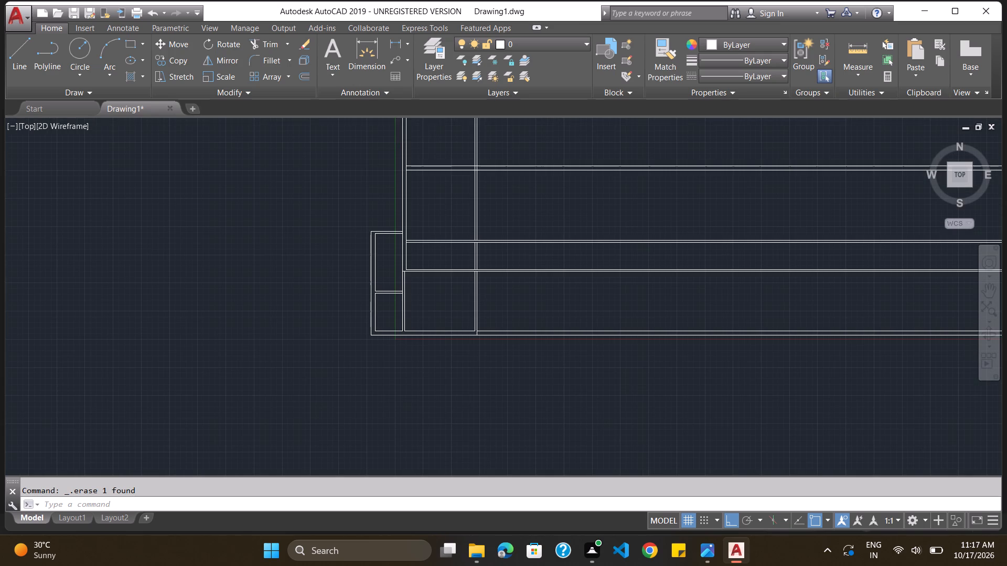
left_click(438, 505)
key("Escape")
key("o")
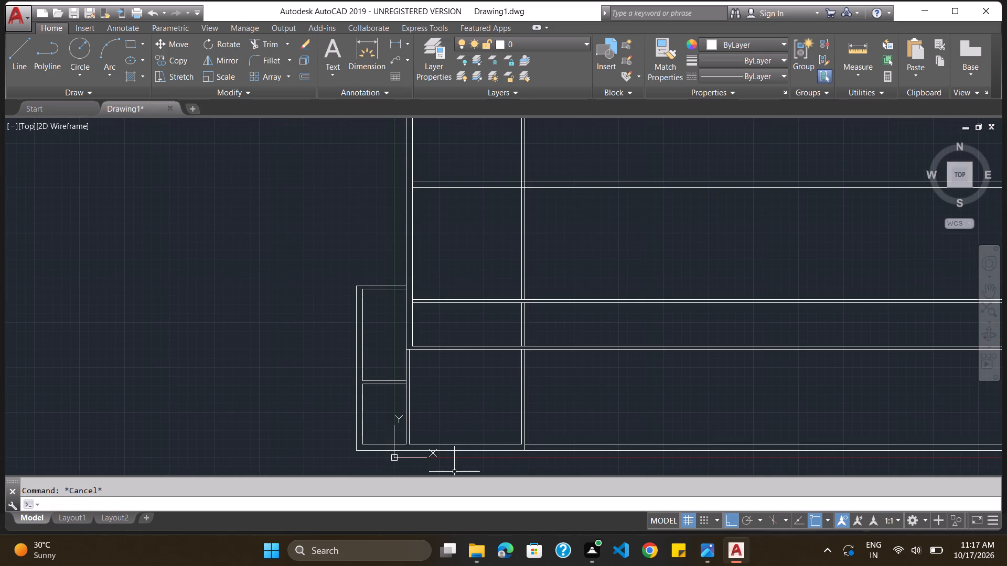
key("Return")
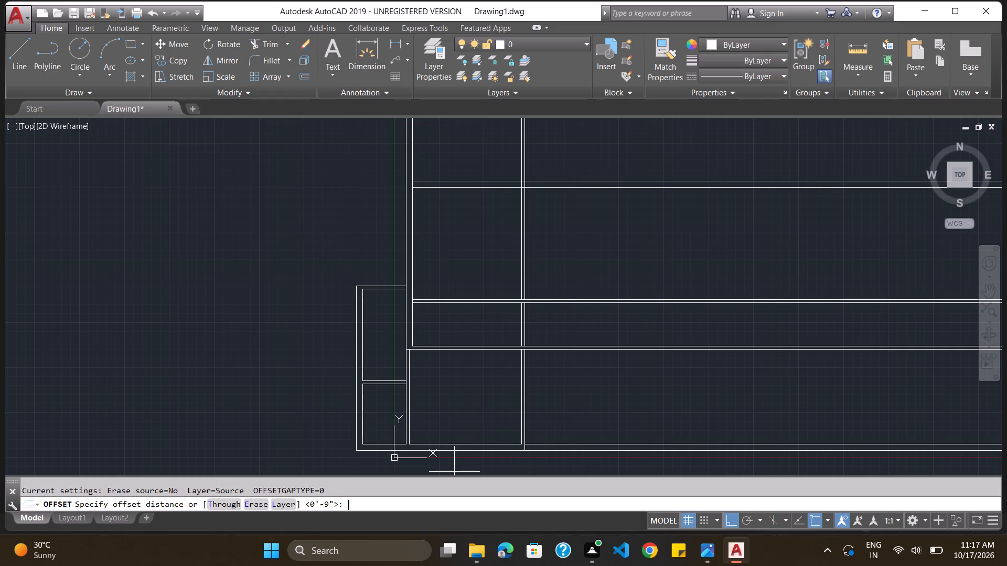
key("3")
key("apostrophe")
key("Return")
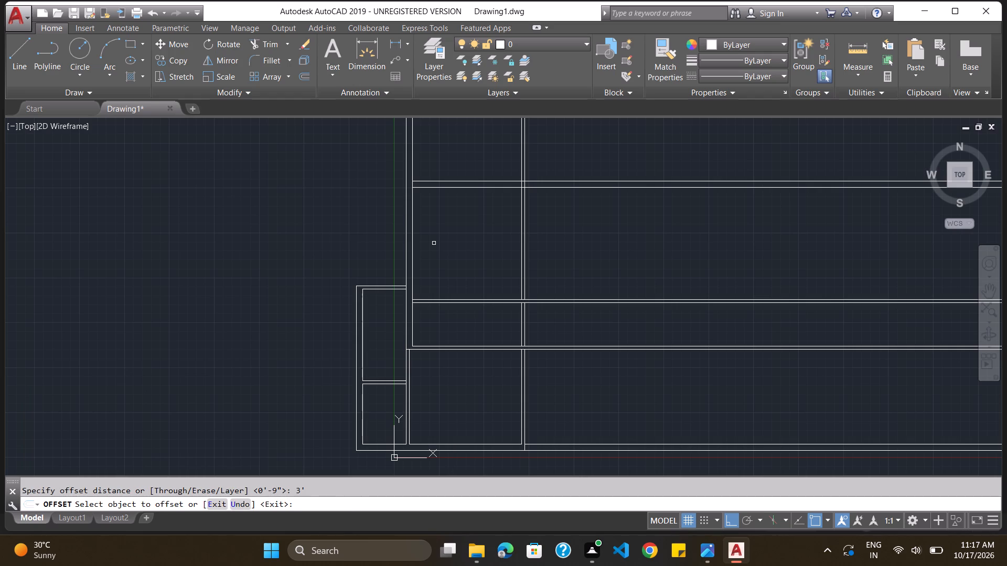
left_click(439, 189)
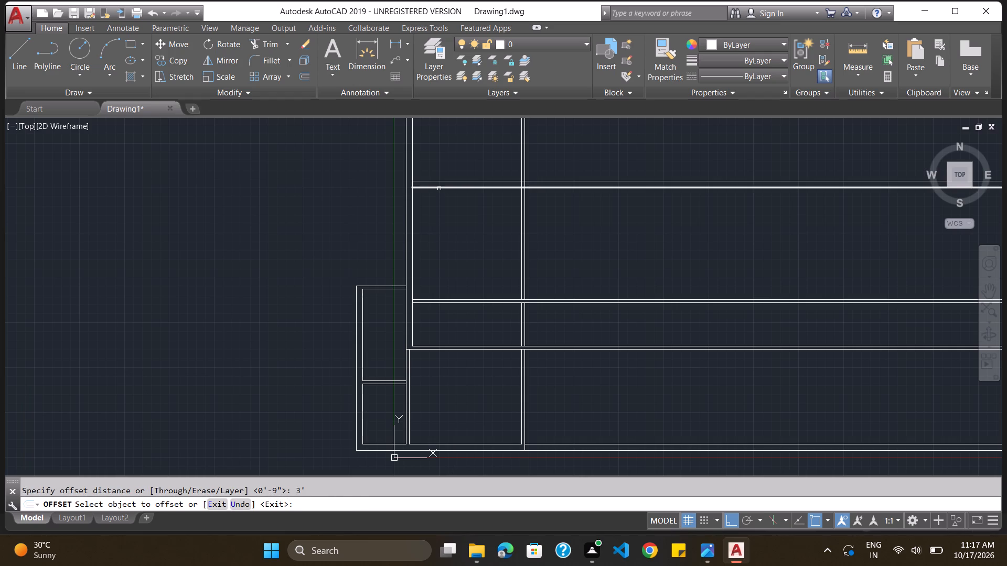
left_click(459, 129)
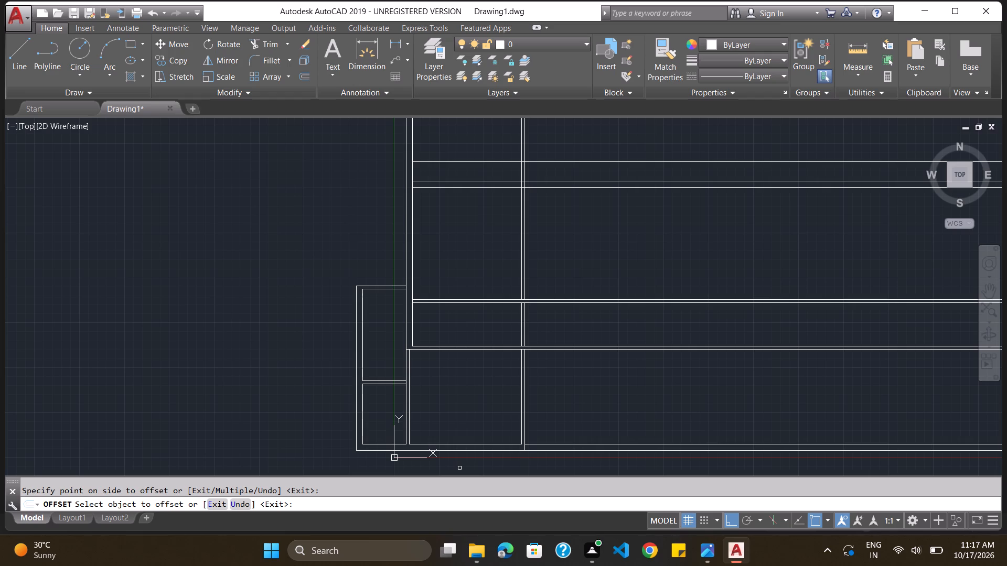
Offset the thick west wall's inner line 4' to the east.
left_click(357, 511)
key("Escape")
key("o")
key("Return")
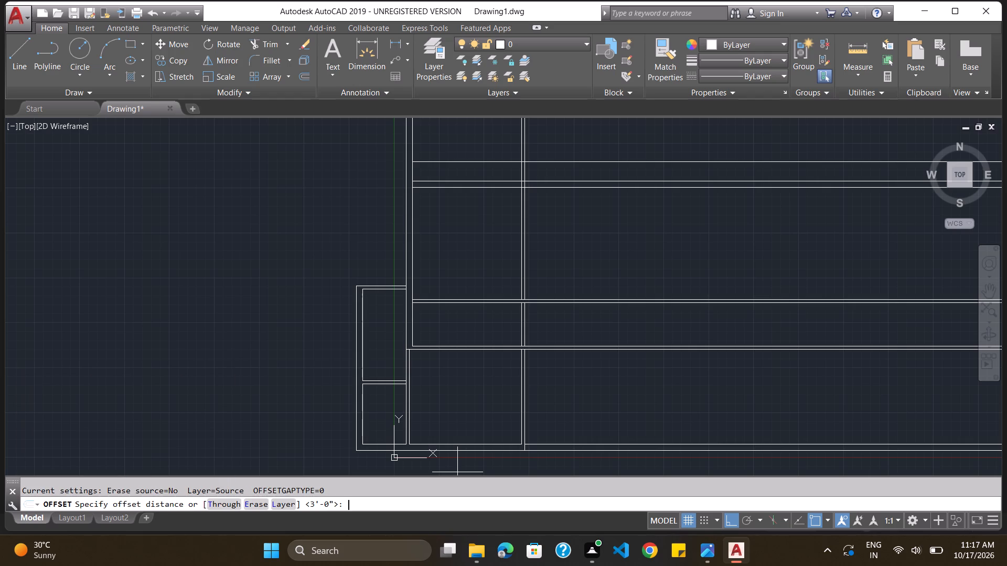
type("4'")
key("Return")
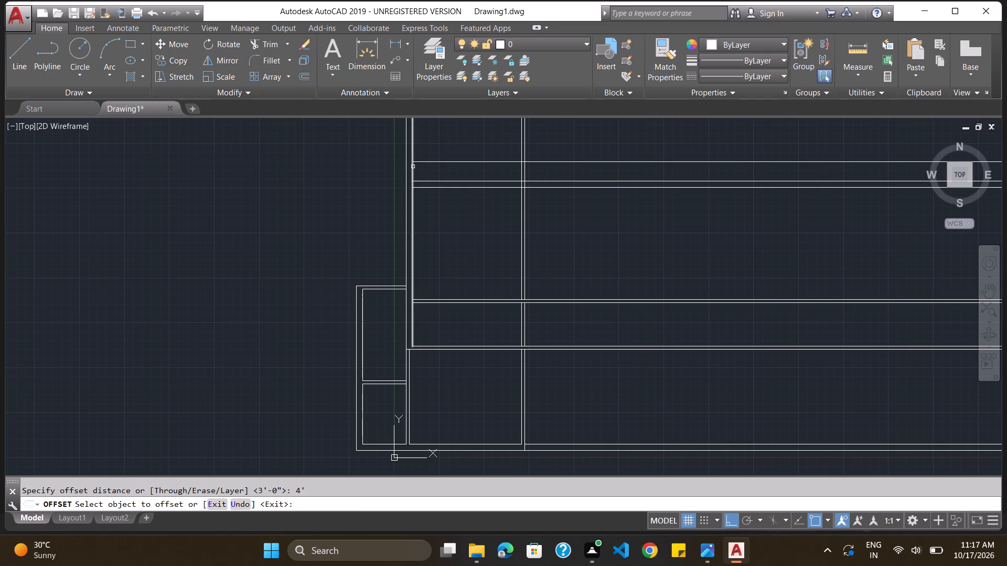
left_click_drag(413, 167, 424, 167)
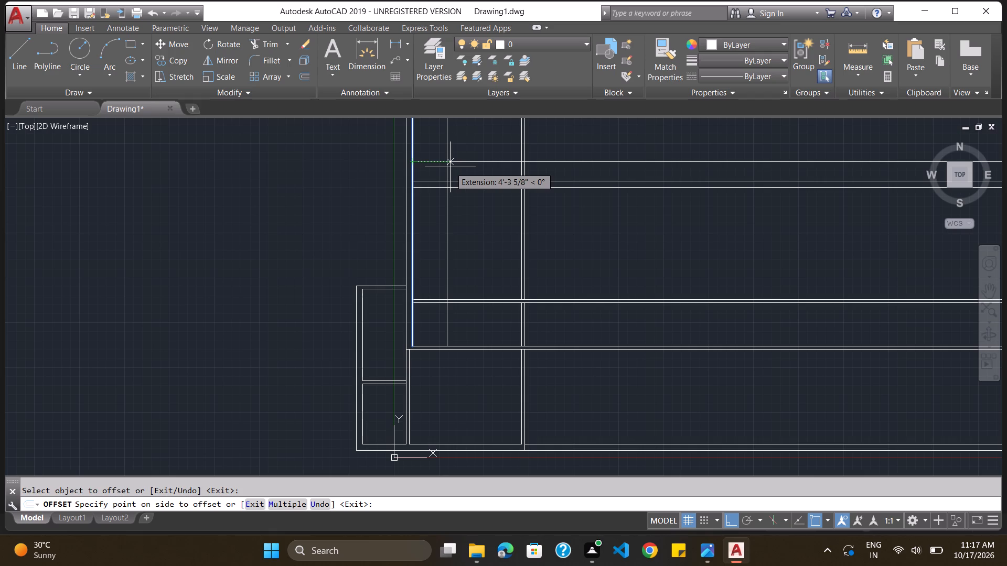
left_click(450, 167)
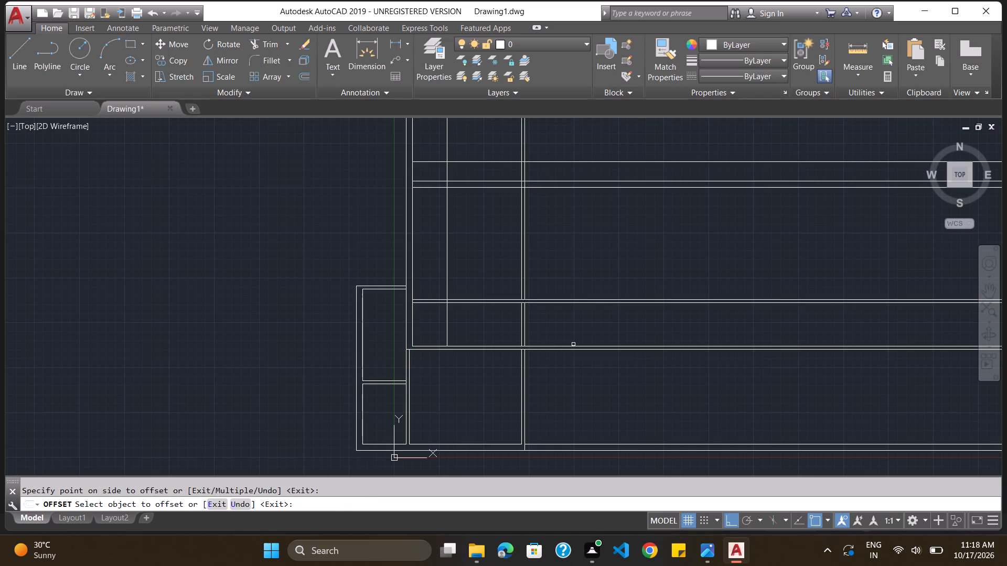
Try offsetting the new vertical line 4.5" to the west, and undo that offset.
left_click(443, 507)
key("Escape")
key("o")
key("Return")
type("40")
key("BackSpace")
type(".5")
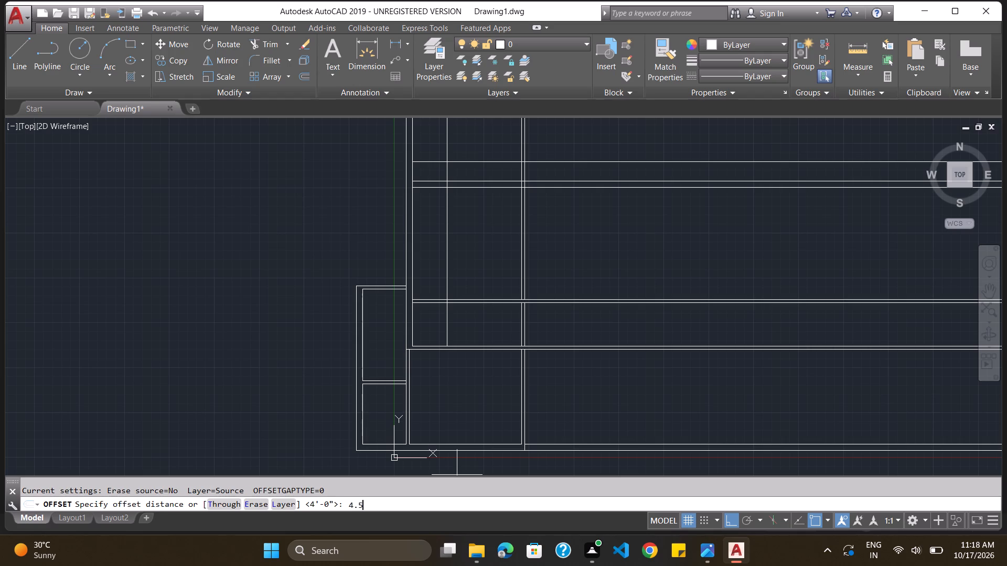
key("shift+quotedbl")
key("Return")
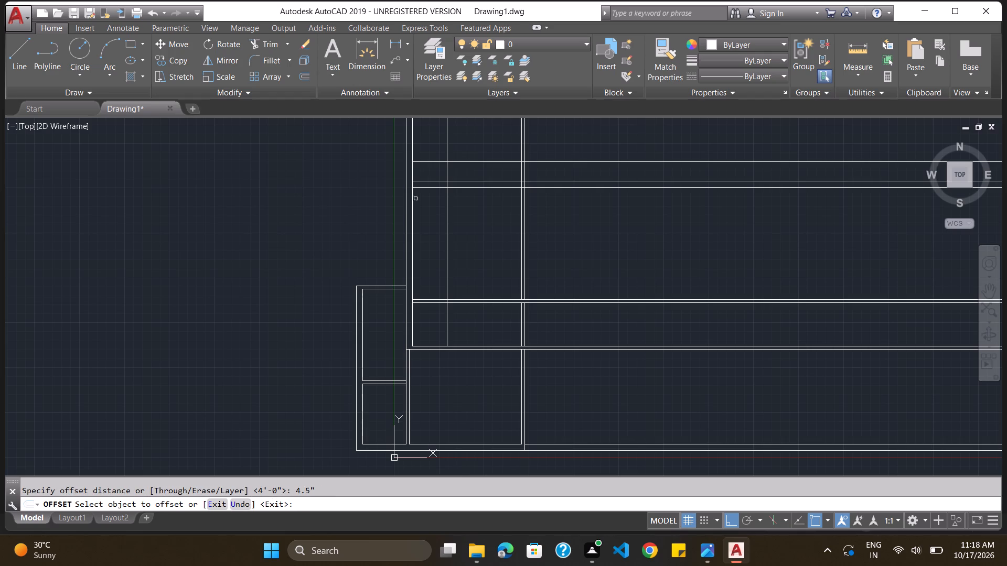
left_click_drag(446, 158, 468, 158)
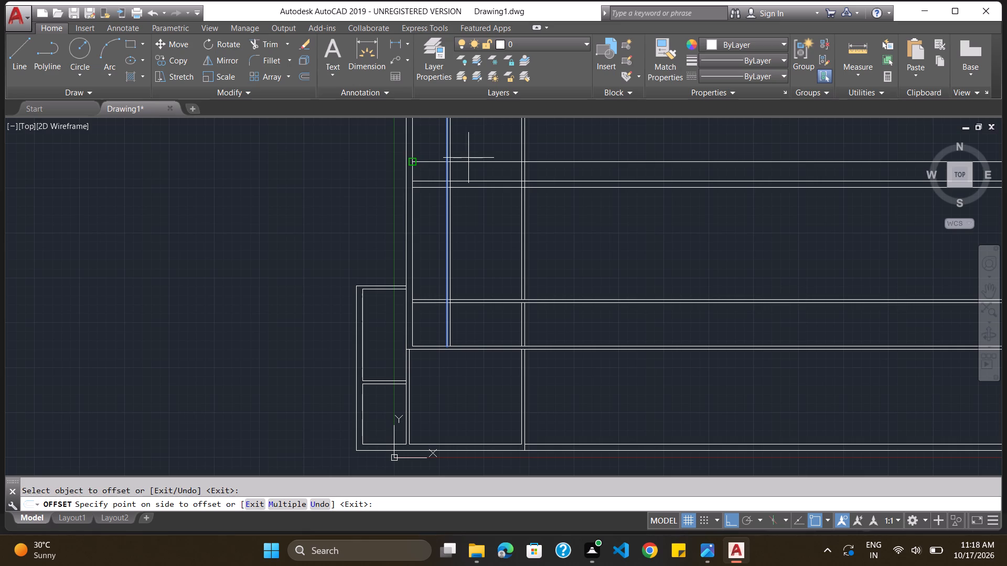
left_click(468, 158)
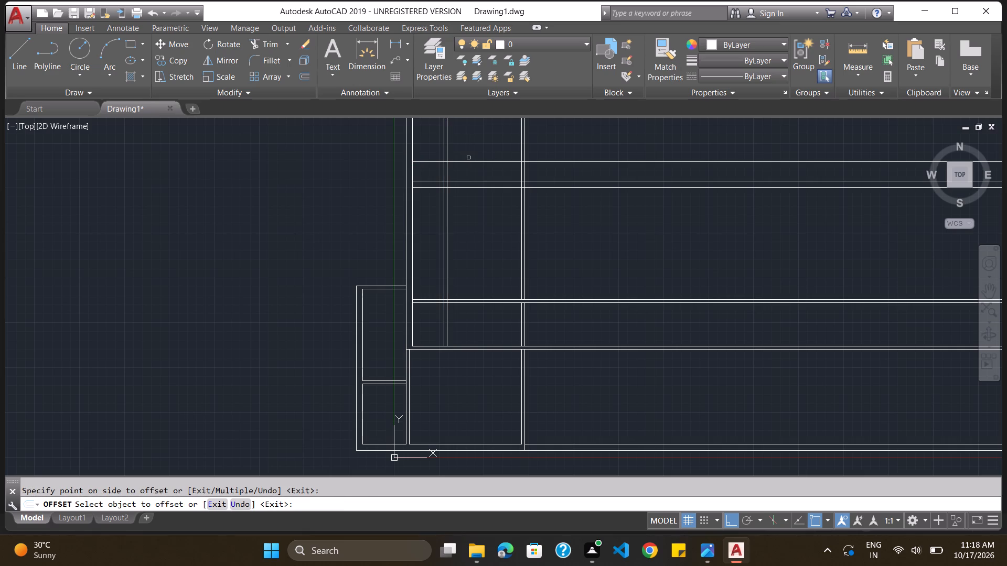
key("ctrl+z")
Offset the new vertical line 4.5" to the east to give the wall its thickness.
key("Escape")
key("o")
key("Return")
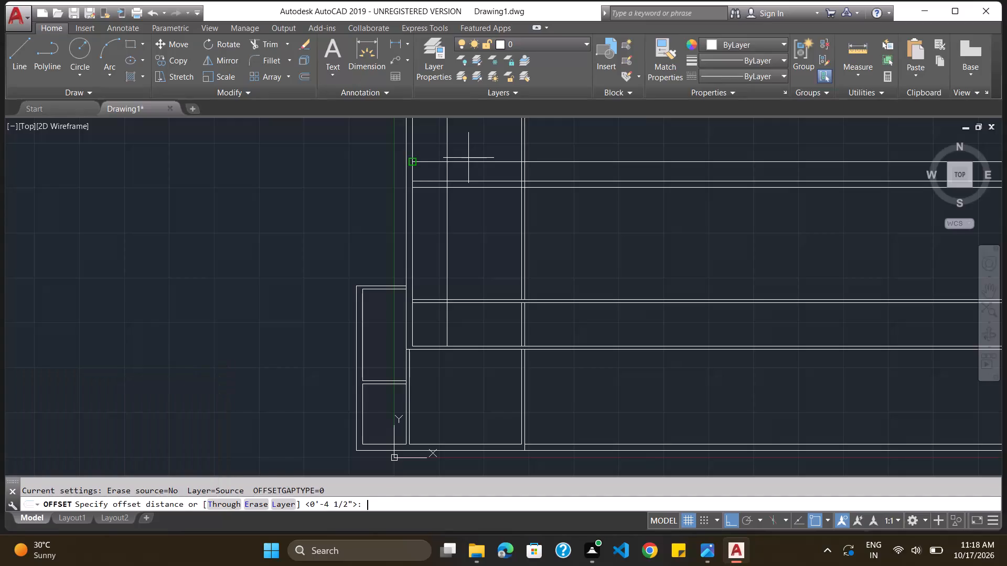
type("4.5")
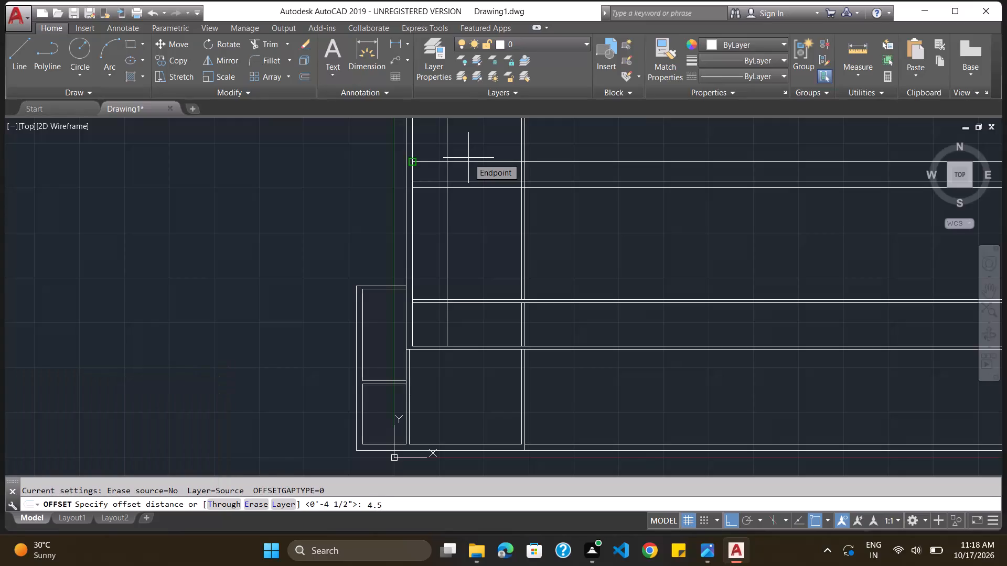
key("shift+quotedbl")
key("Return")
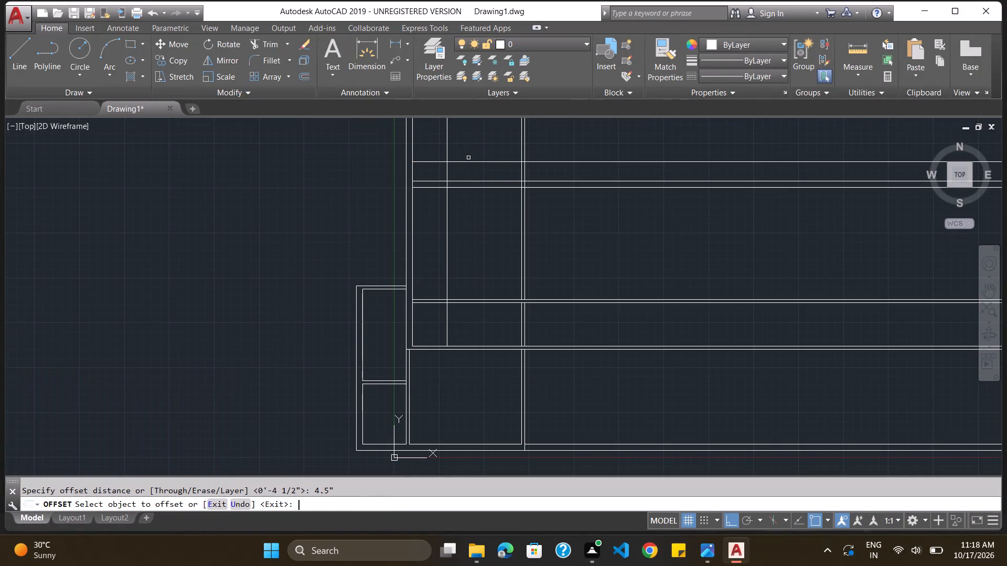
left_click(447, 155)
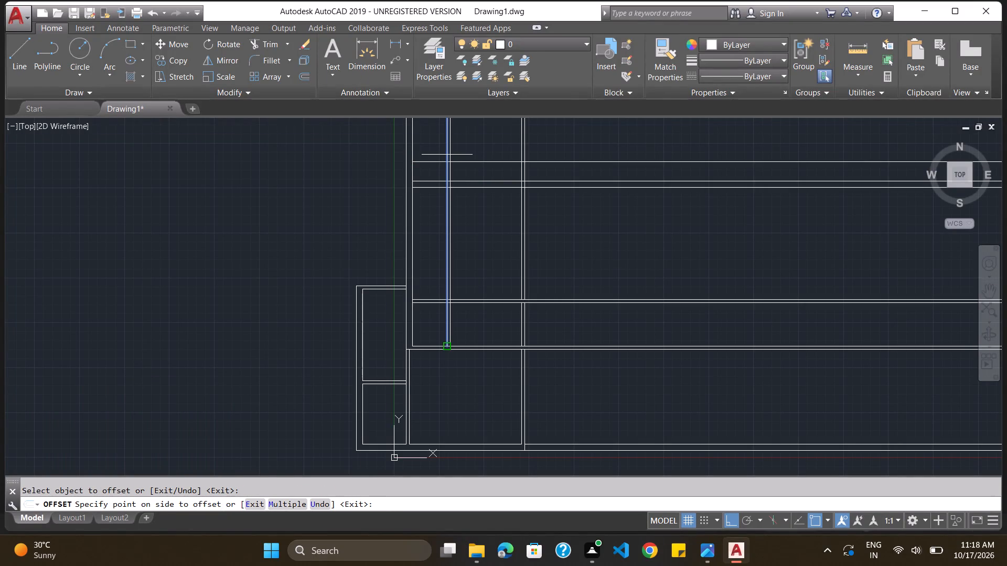
left_click(496, 151)
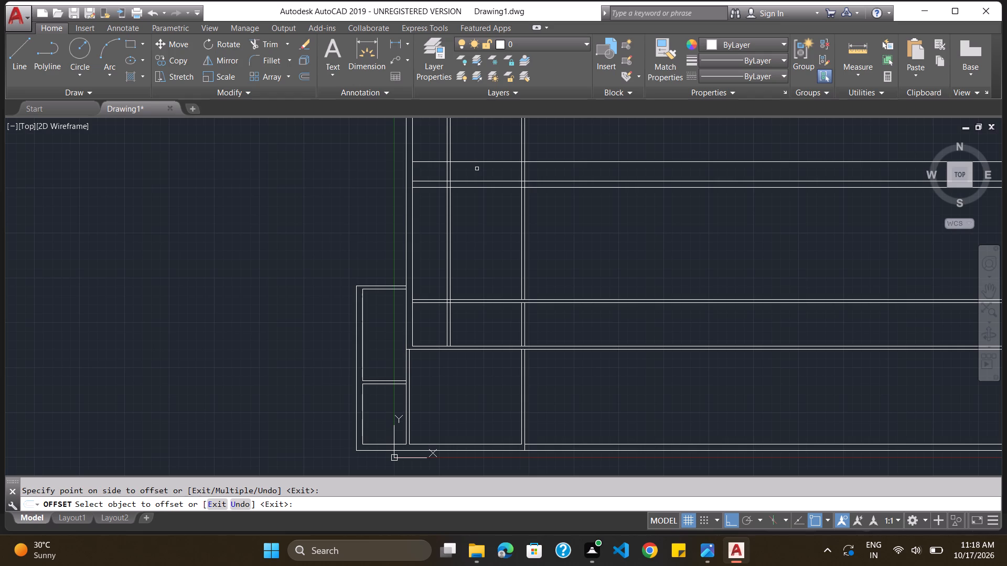
Offset the single horizontal line just north of the 9" wall 4.5" to the north.
left_click(433, 161)
left_click(434, 156)
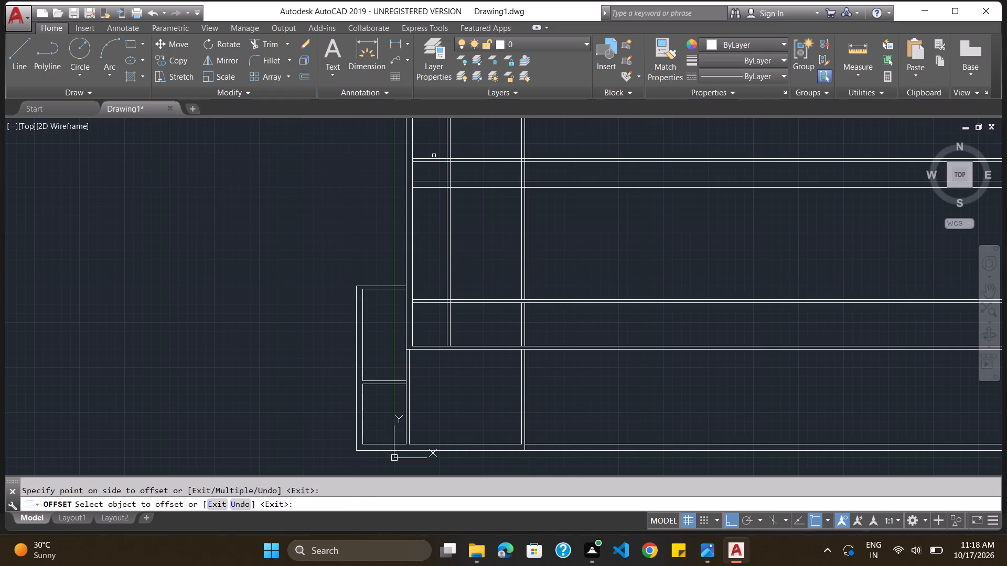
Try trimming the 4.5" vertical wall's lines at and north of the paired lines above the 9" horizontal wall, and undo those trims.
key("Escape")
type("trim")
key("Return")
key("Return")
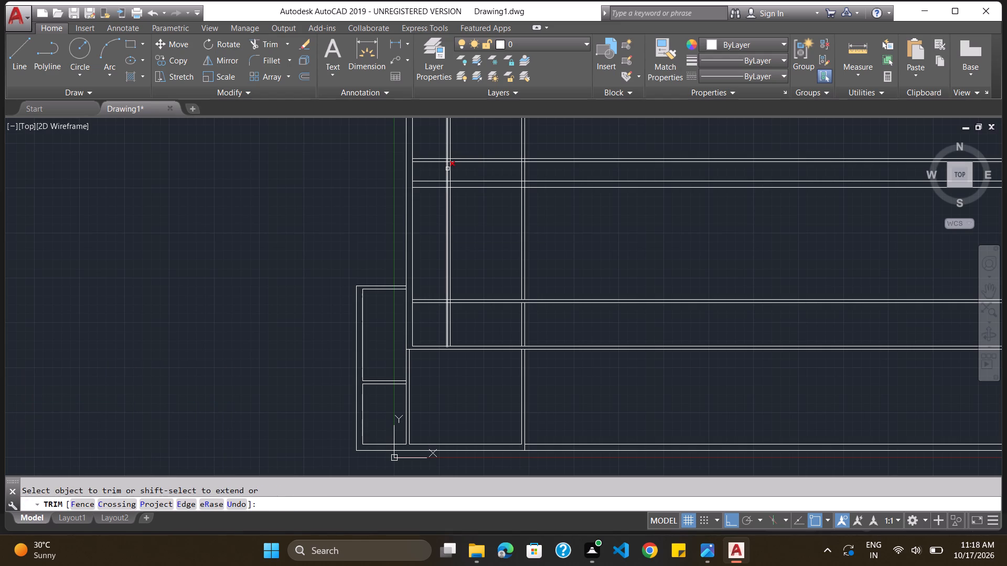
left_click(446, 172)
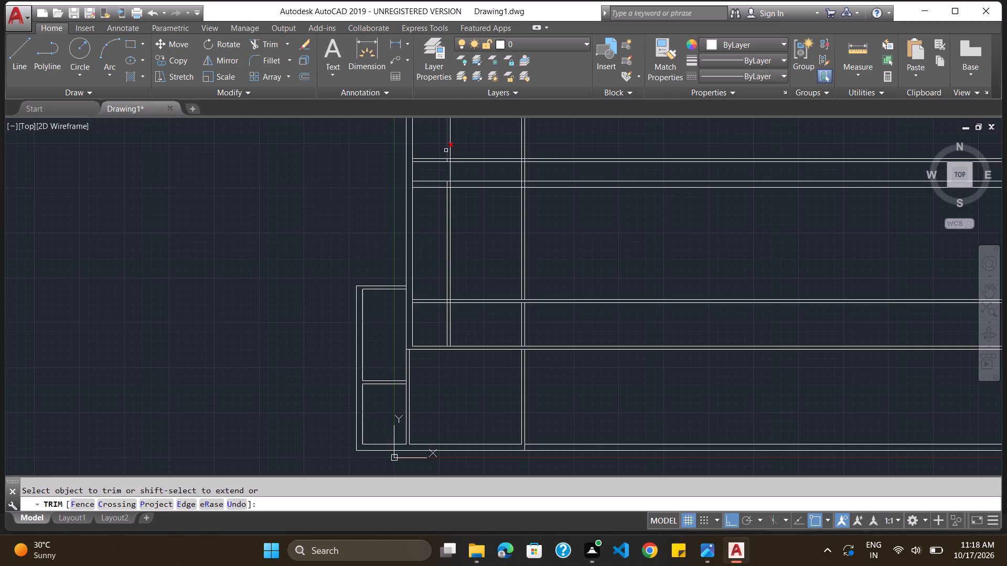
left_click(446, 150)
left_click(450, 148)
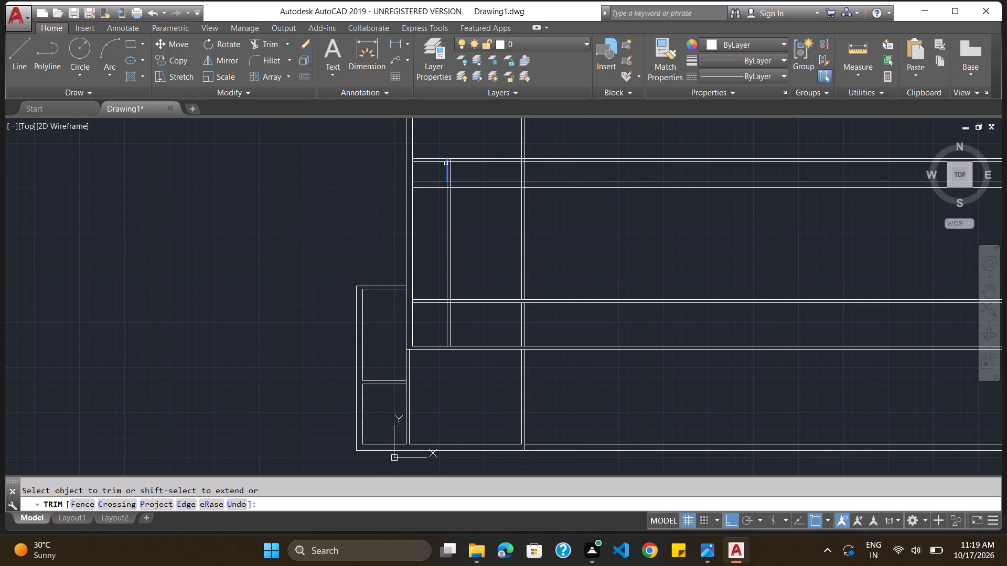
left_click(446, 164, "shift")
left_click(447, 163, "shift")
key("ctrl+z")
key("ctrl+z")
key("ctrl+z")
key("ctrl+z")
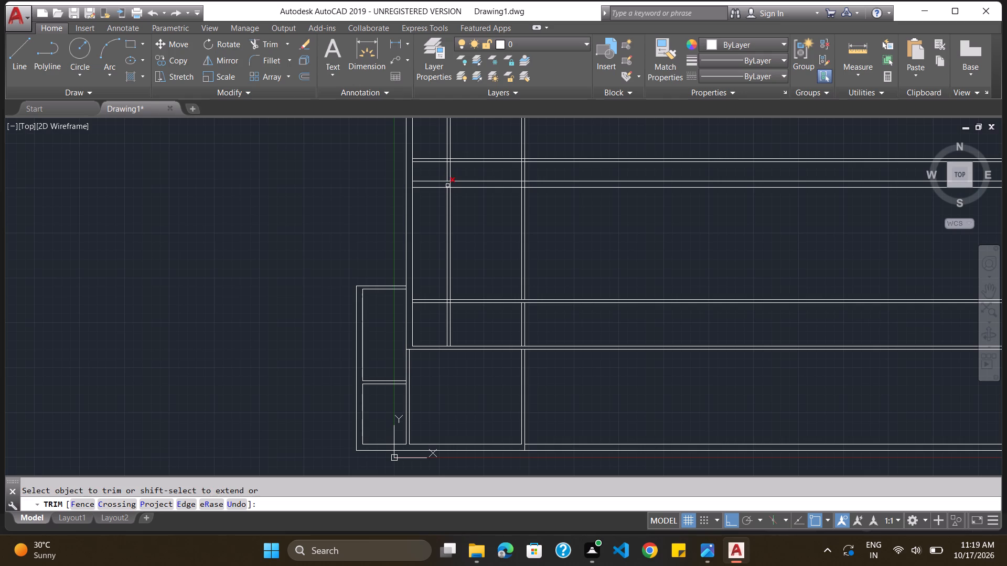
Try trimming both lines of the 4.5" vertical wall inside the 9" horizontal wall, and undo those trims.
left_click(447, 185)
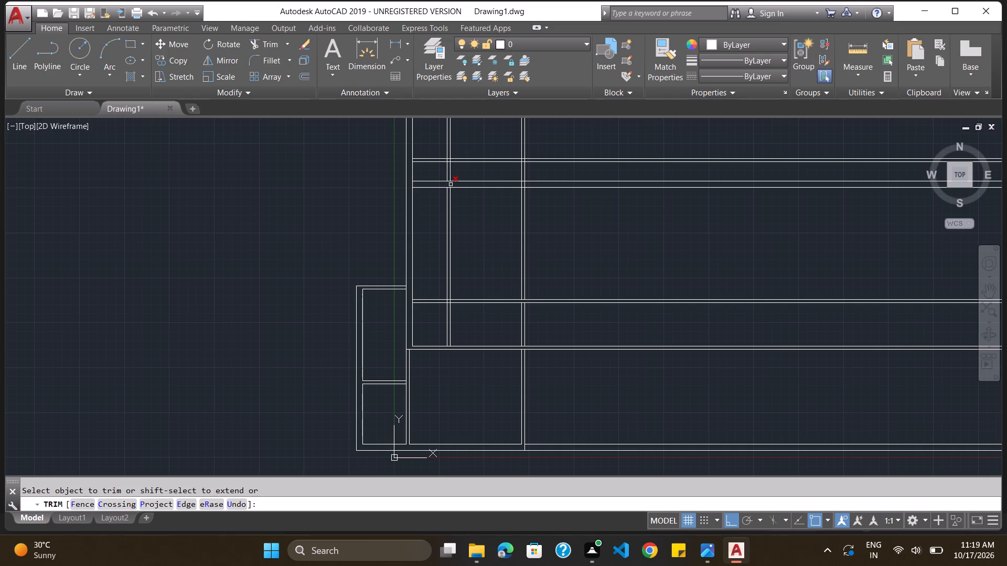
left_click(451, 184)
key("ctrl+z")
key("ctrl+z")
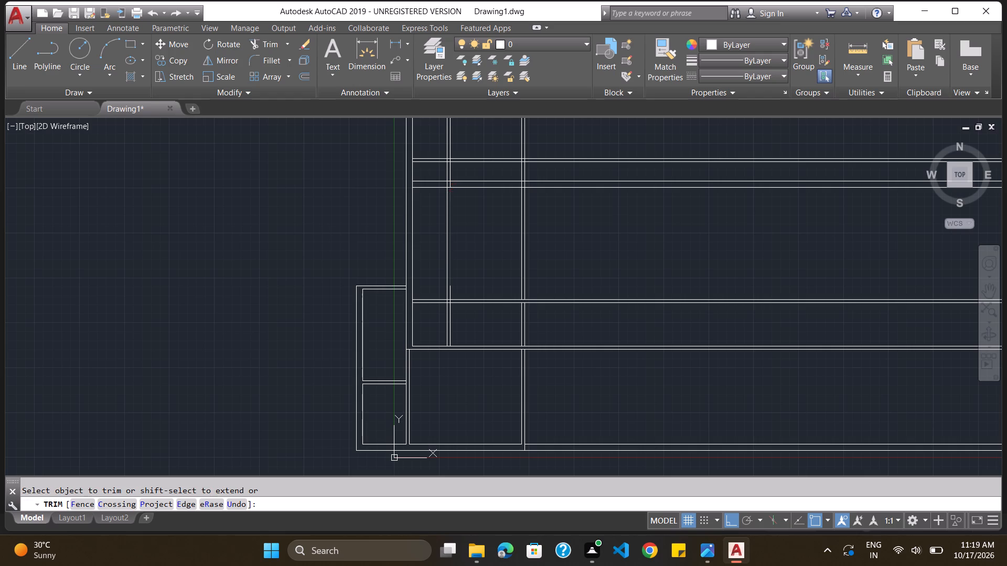
Trim both lines of the 4.5" vertical wall south of the 9" horizontal wall, above and below the next horizontal wall.
left_click(448, 192)
left_click(446, 194)
left_click(451, 291)
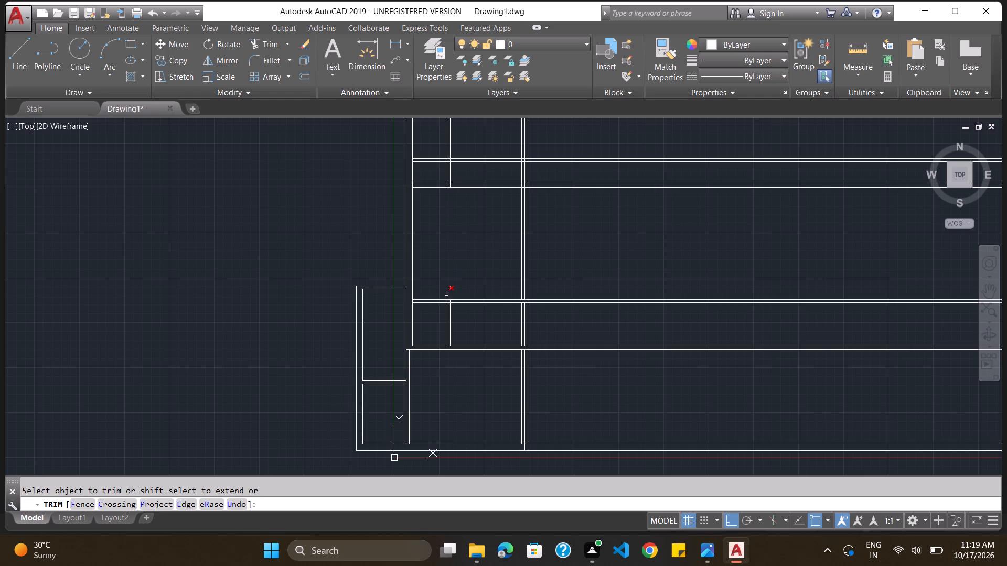
left_click(446, 294)
left_click(447, 317)
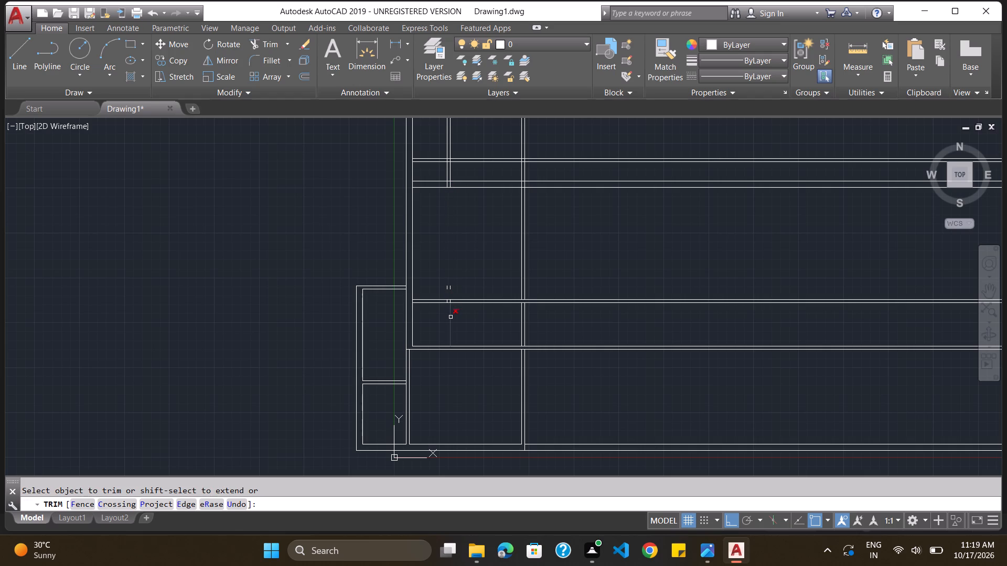
left_click(451, 318)
Erase the four leftover stubs of the 4.5" vertical wall in and just above the horizontal wall south of the 9" wall.
scroll(451, 318, "up", 6, "ctrl")
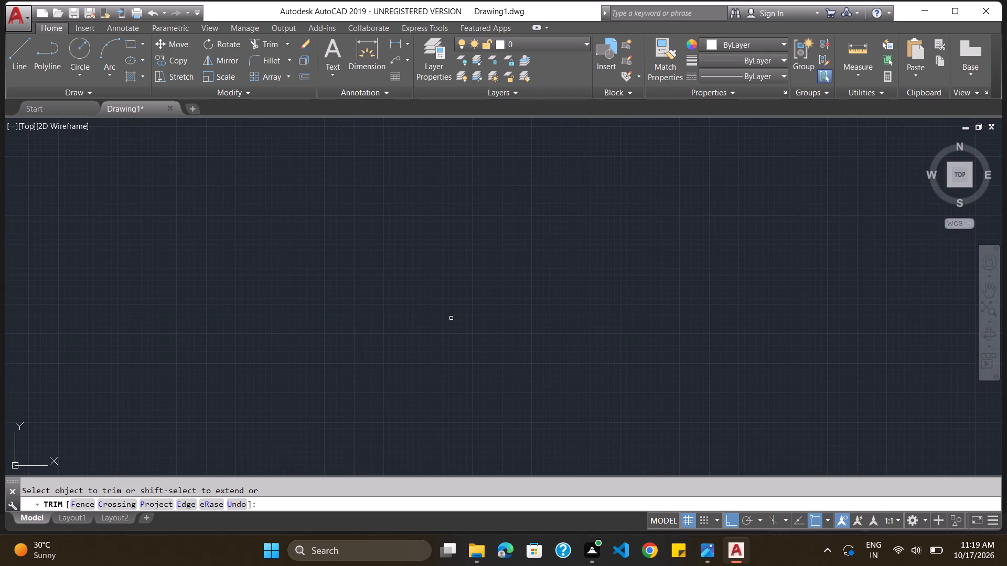
scroll(456, 293, "down", 3, "ctrl")
key("Escape")
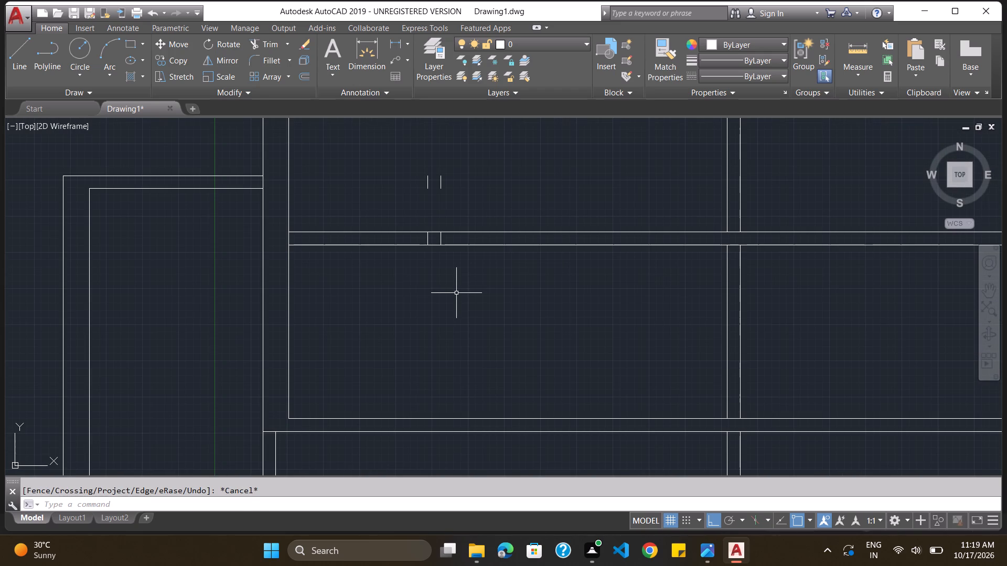
left_click(441, 237)
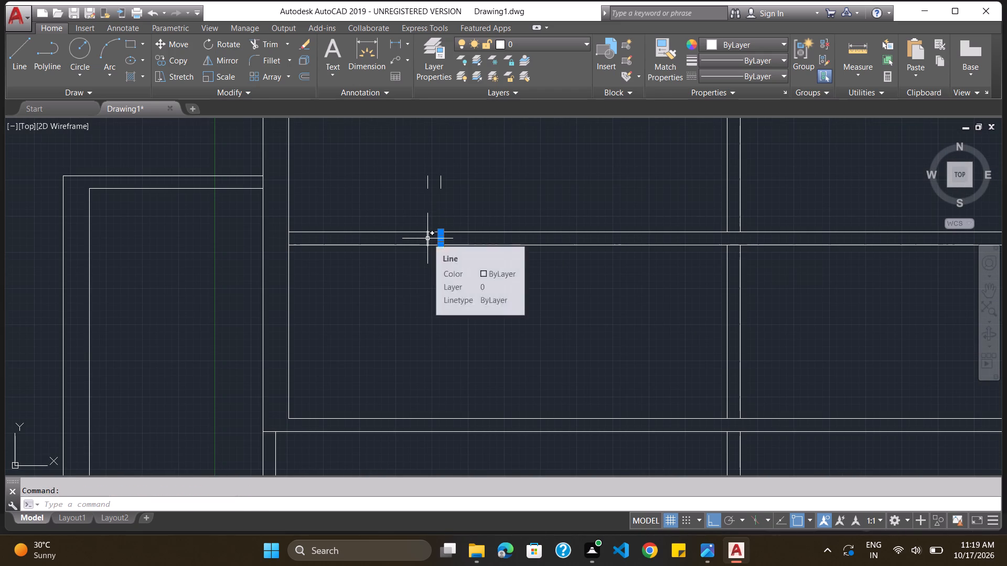
left_click(427, 238)
left_click_drag(455, 167, 479, 158)
key("Delete")
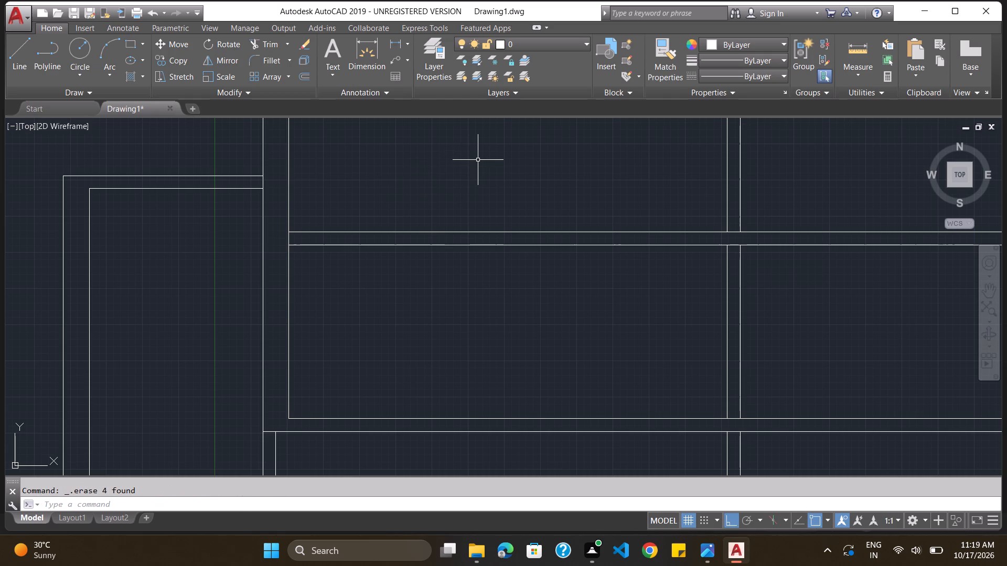
Trim both lines of the eastern vertical wall north of the 4.5" horizontal wall line pair above the 9" wall.
scroll(479, 158, "down", 3, "ctrl")
scroll(479, 158, "right", 1)
scroll(479, 158, "left", 1)
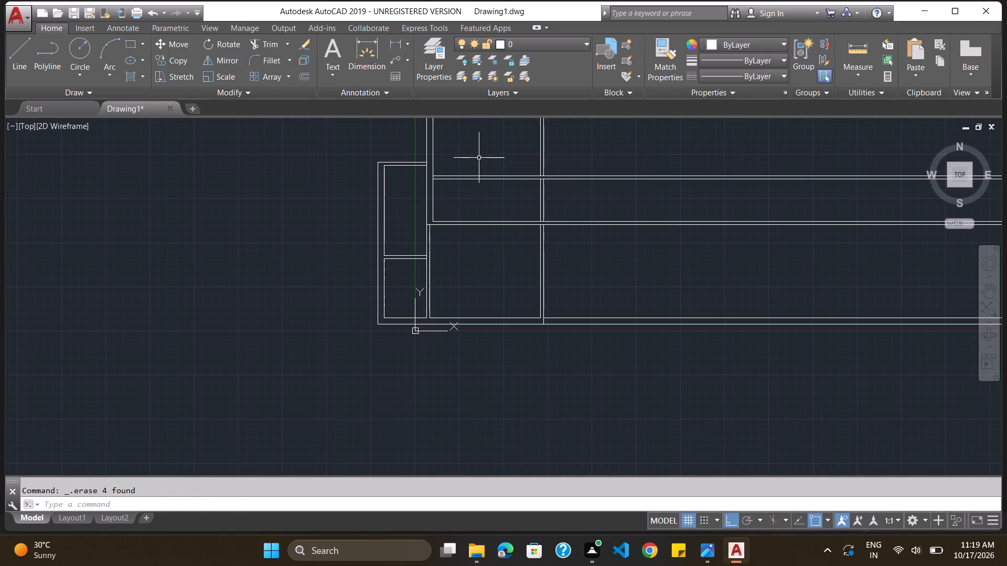
scroll(479, 158, "right", 1)
scroll(479, 158, "down", 1, "ctrl")
scroll(490, 146, "up", 2, "ctrl")
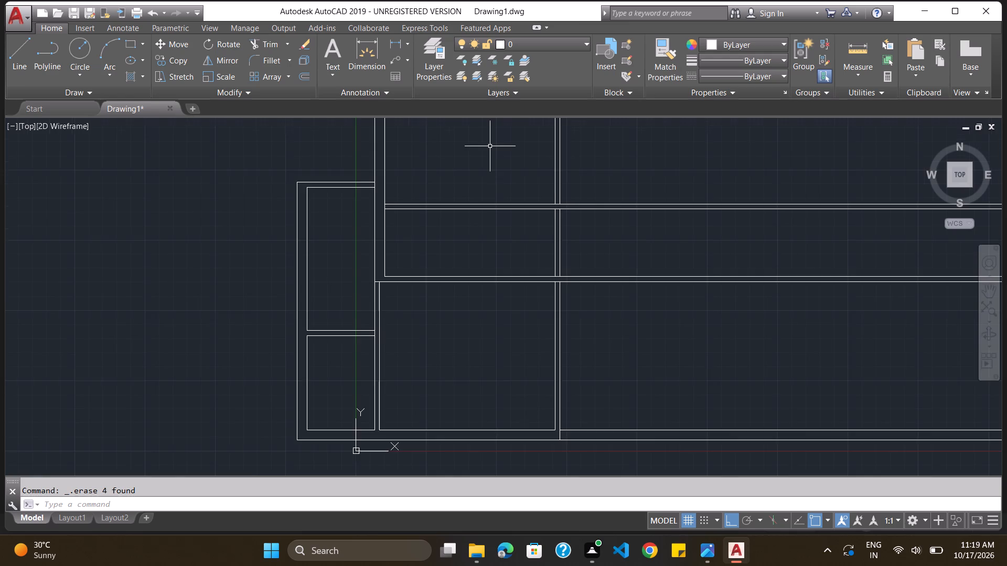
scroll(490, 146, "up", 1, "ctrl")
scroll(490, 146, "down", 7, "ctrl")
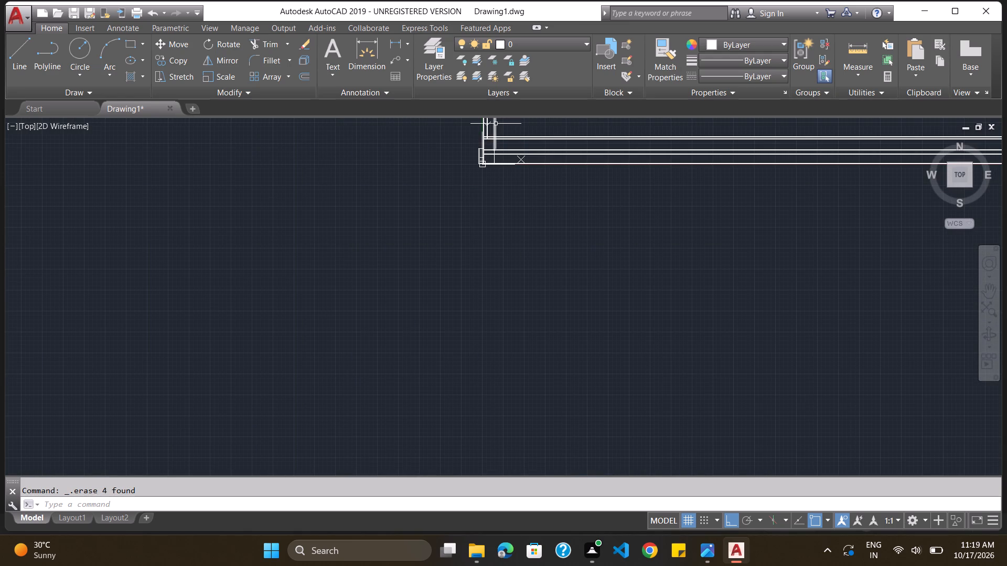
scroll(496, 124, "up", 3, "ctrl")
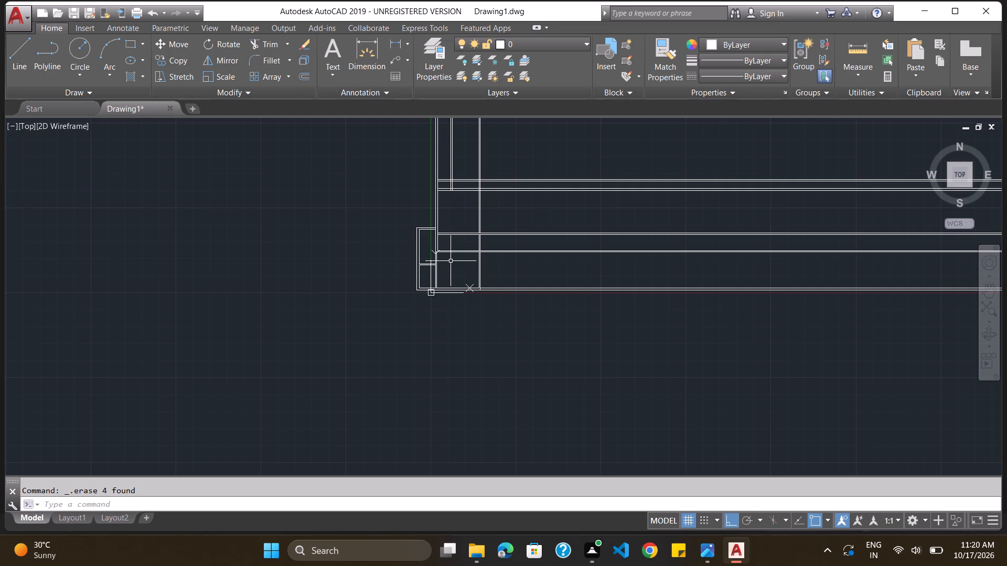
key("Escape")
type("trim")
key("Return")
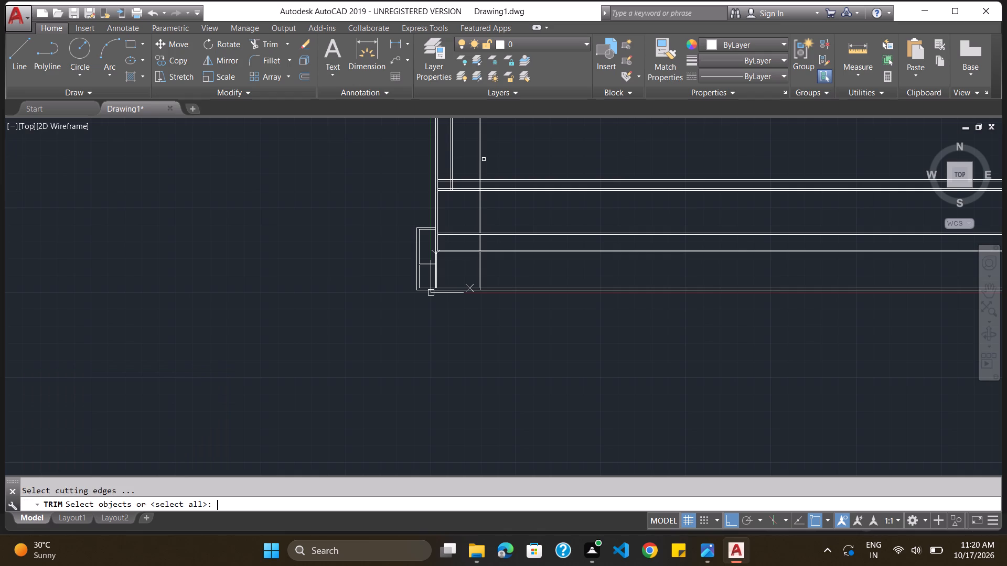
key("Return")
left_click(479, 159)
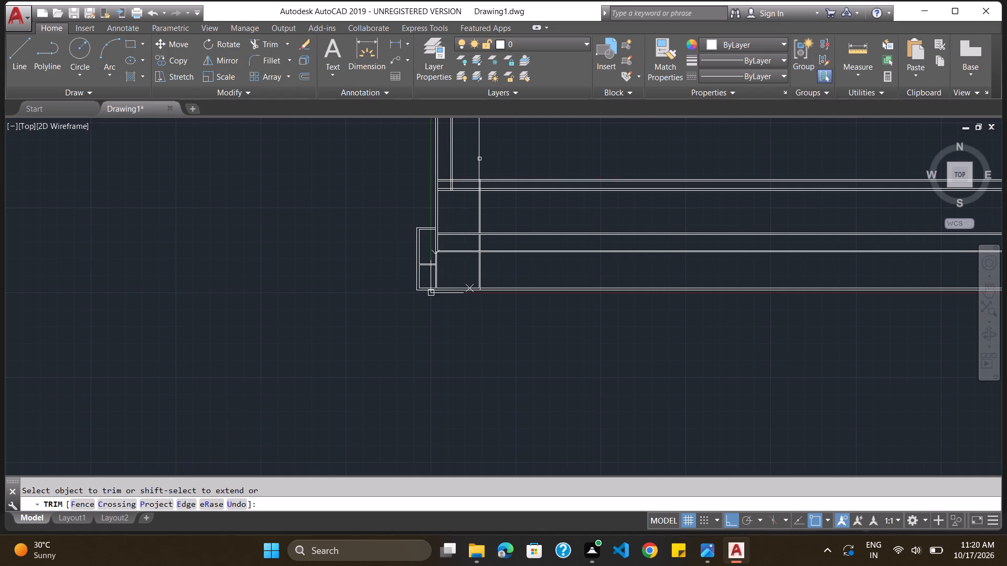
left_click(478, 159)
left_click(363, 506)
key("Escape")
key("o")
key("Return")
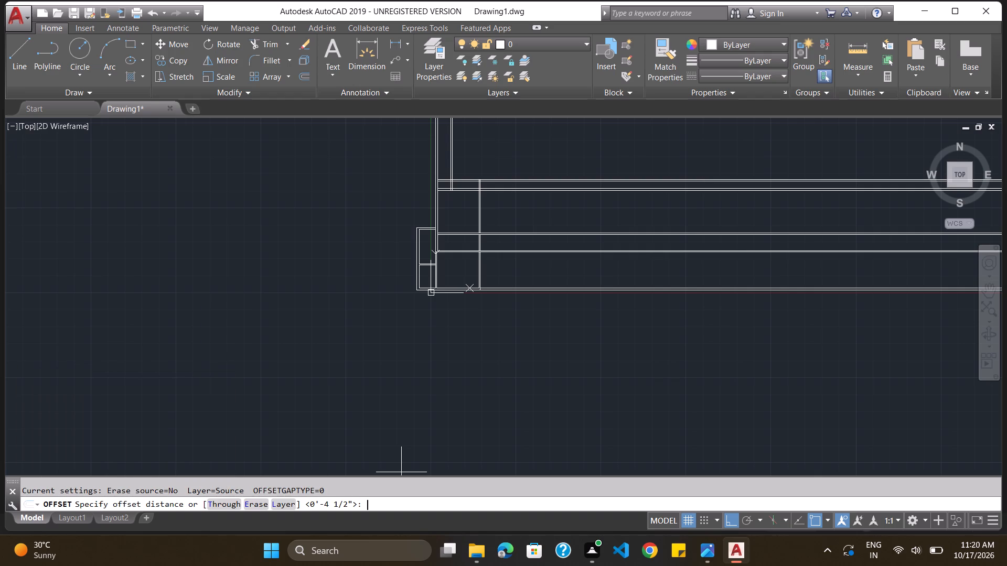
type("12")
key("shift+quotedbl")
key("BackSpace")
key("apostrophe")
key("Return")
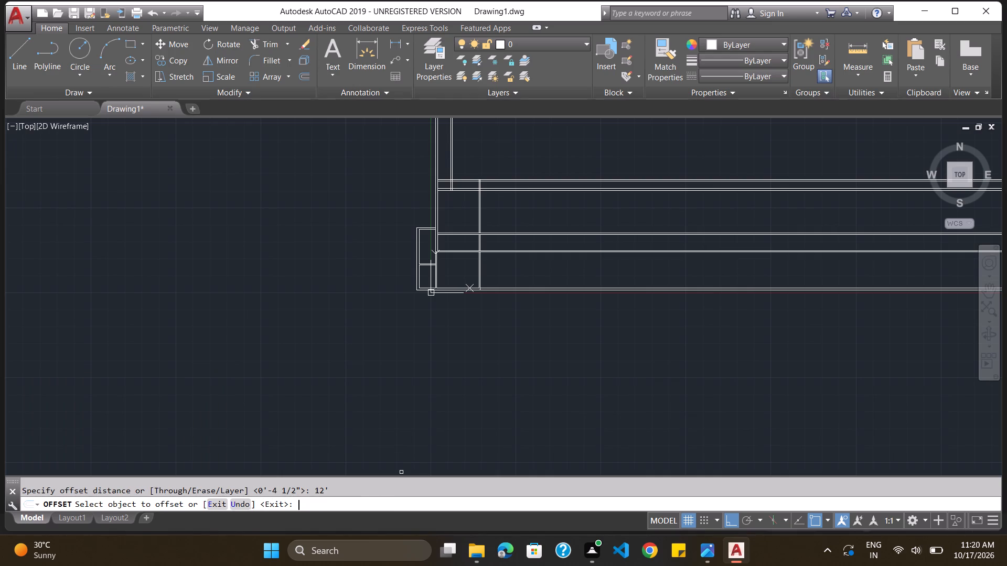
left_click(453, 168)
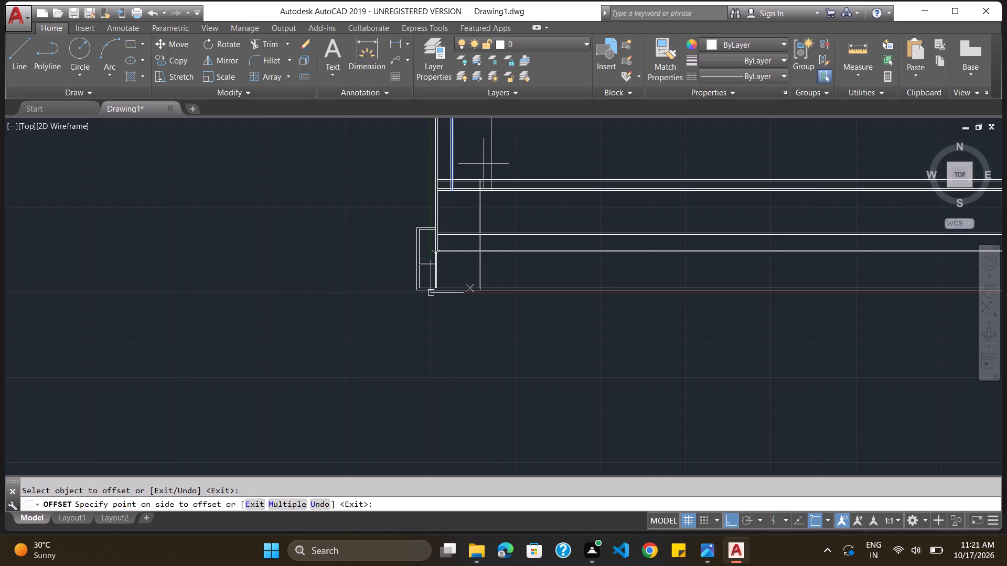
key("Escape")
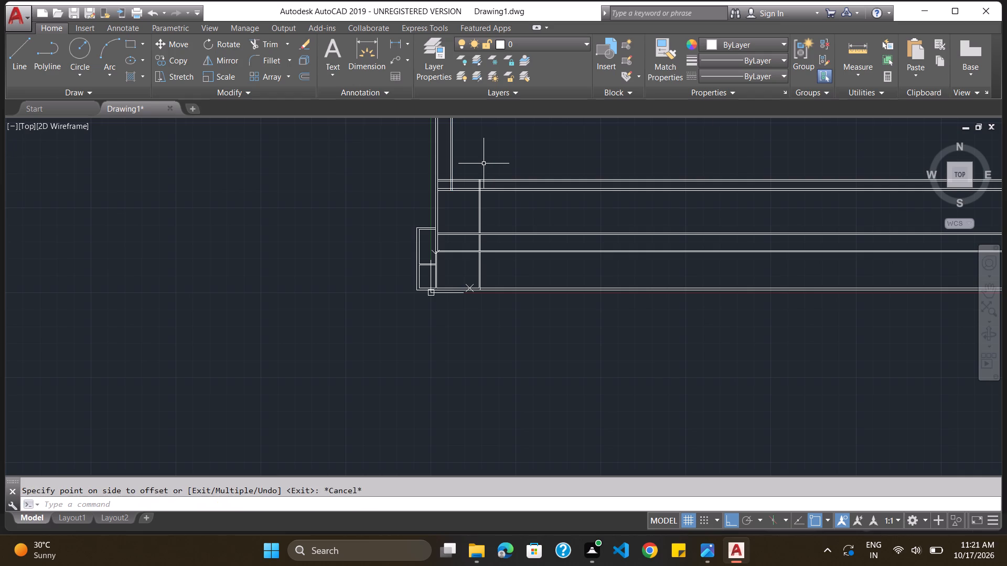
Measure the distance between the two vertical walls along the 4.5" horizontal wall above the 9" wall.
scroll(453, 181, "up", 3, "ctrl")
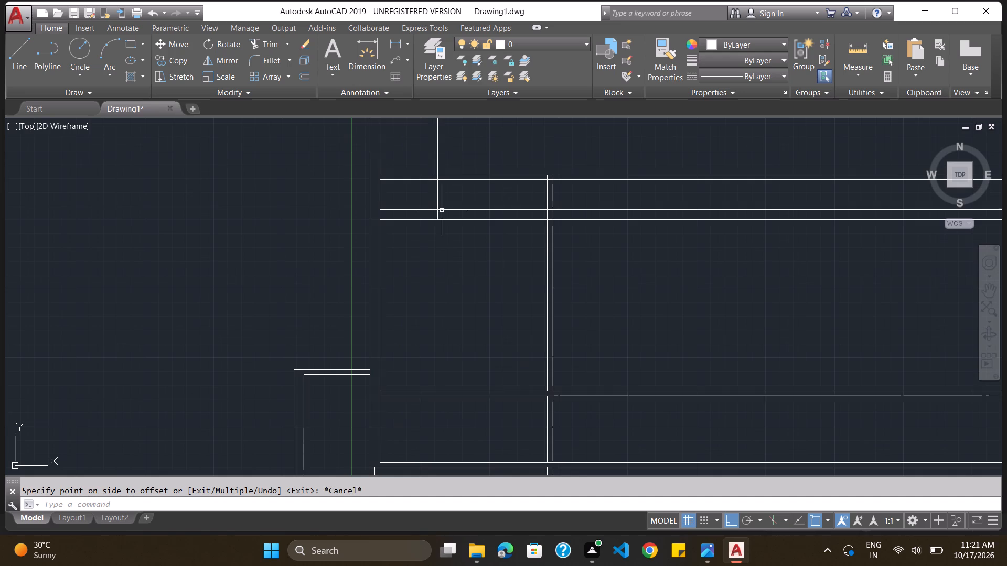
left_click(333, 505)
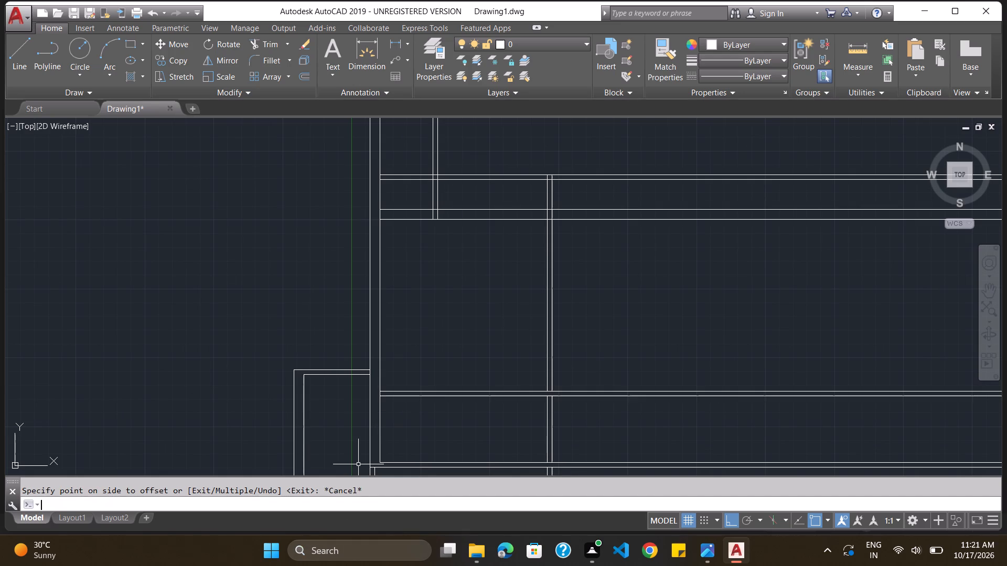
type("dist")
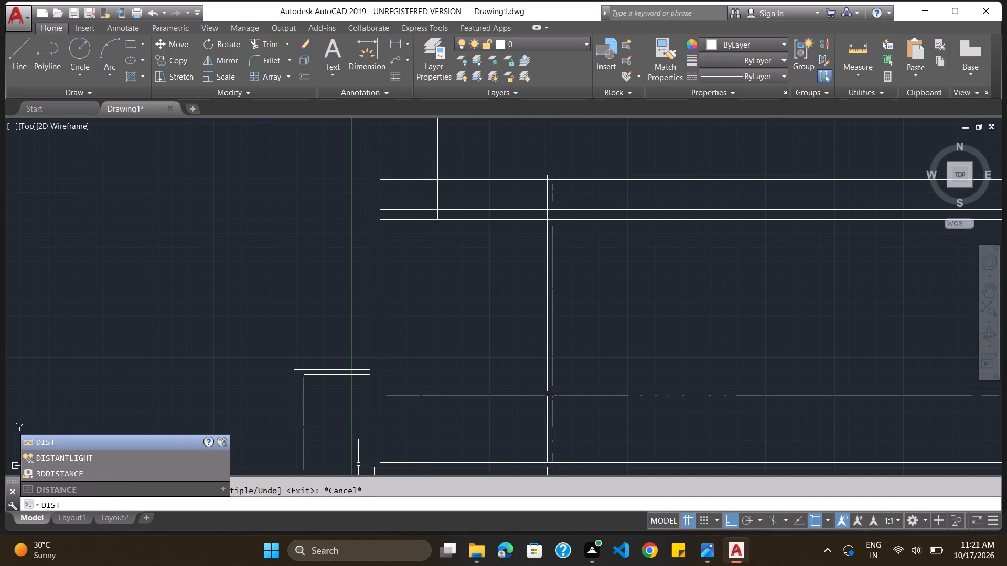
key("Return")
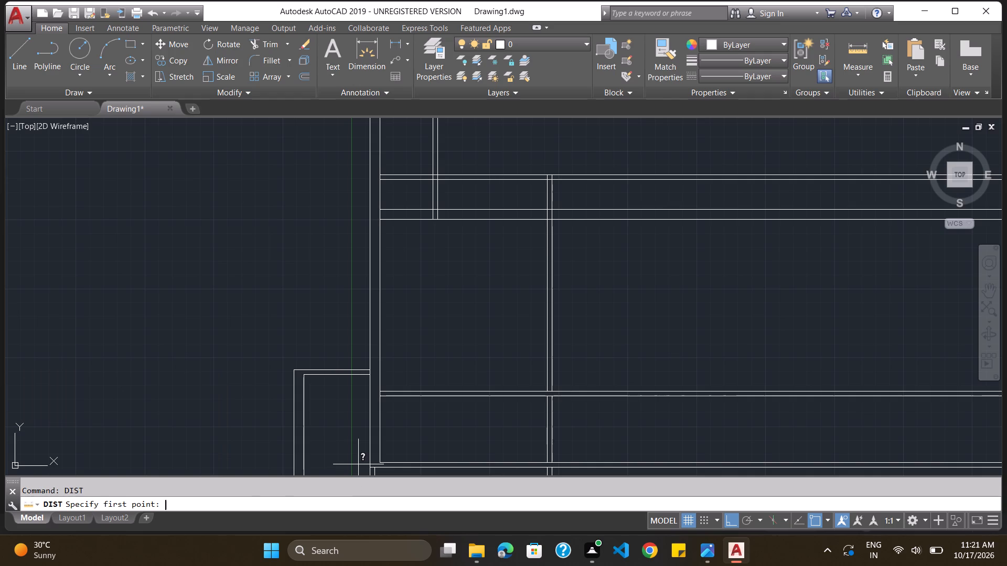
left_click(435, 180)
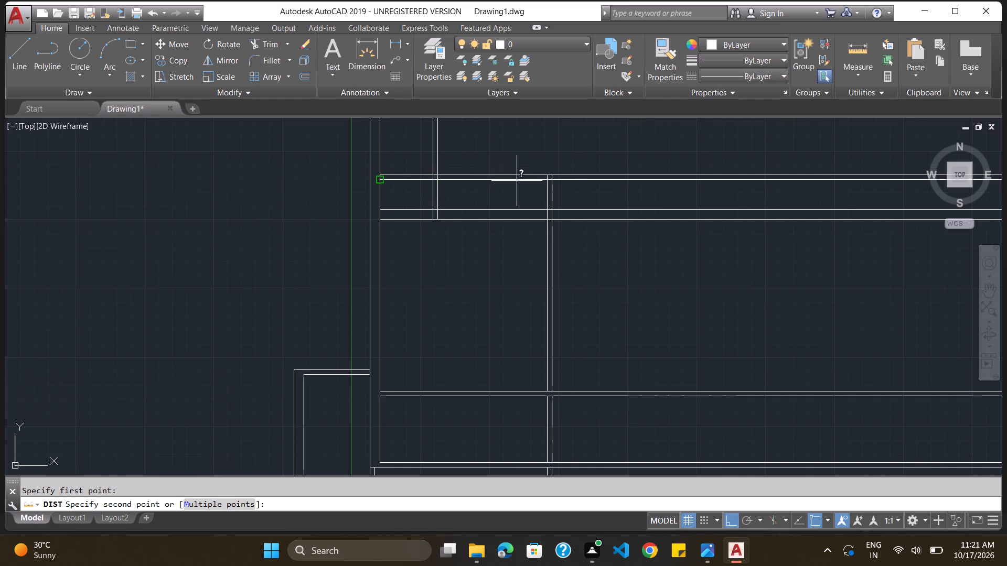
left_click(547, 181)
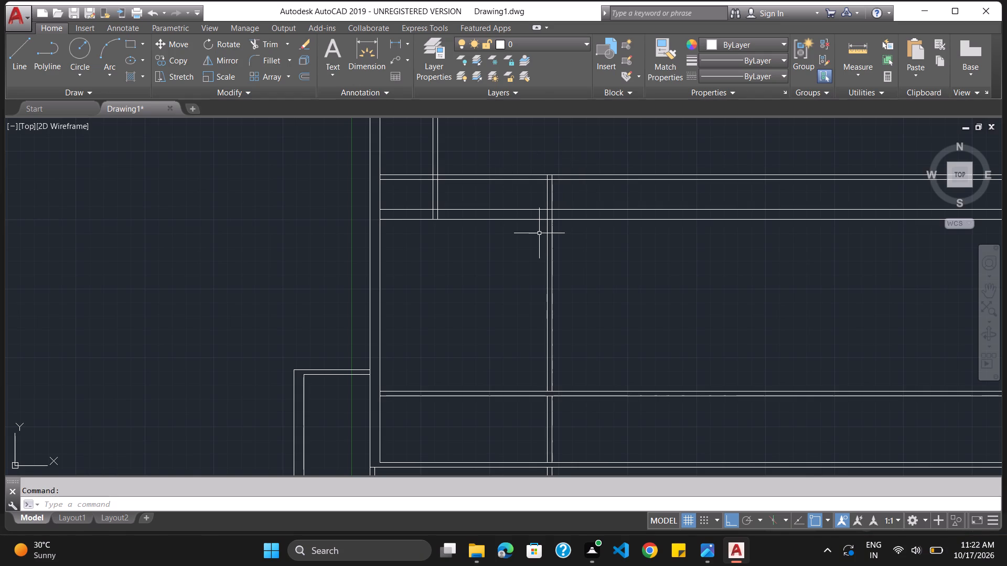
Offset the east line of the eastern vertical wall crossing the 9" horizontal wall by 11' to the east.
scroll(540, 234, "up", 3, "ctrl")
scroll(540, 234, "down", 1, "ctrl")
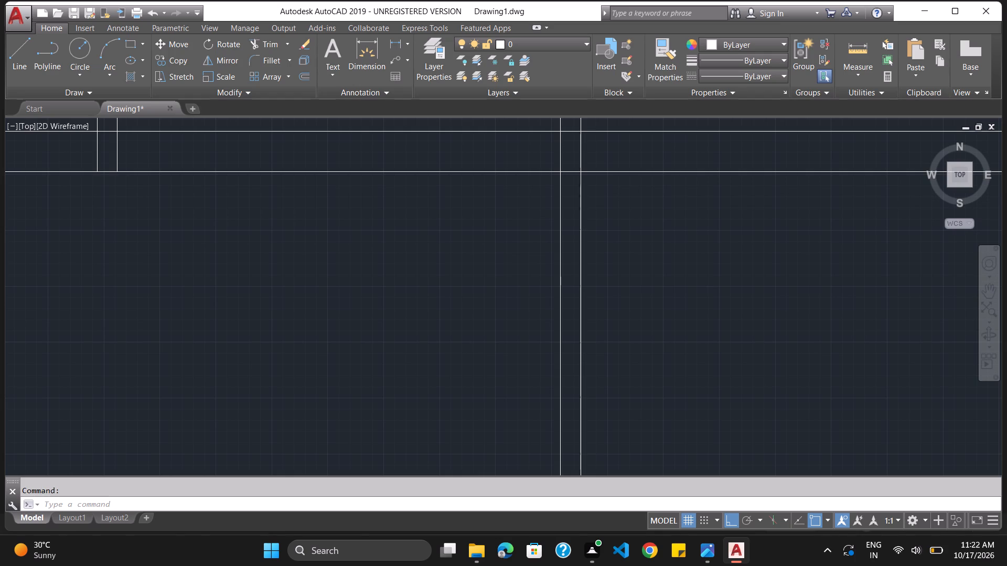
scroll(540, 234, "down", 3, "ctrl")
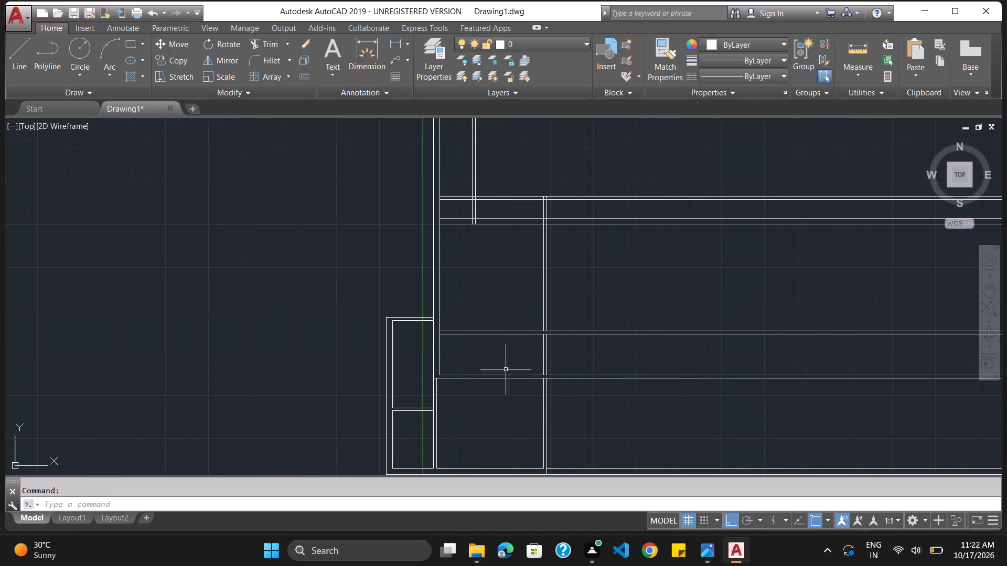
left_click(436, 509)
key("Escape")
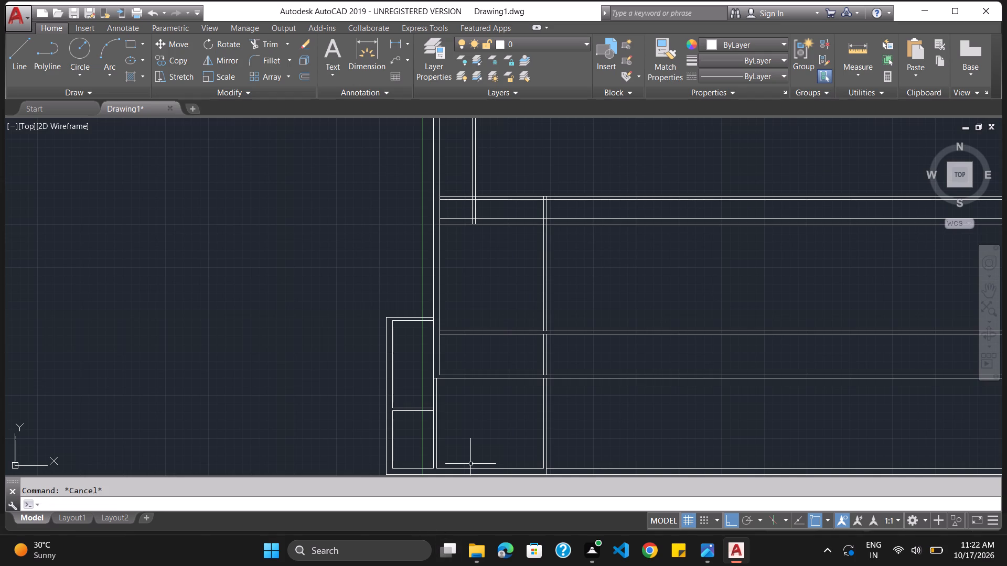
key("o")
key("Return")
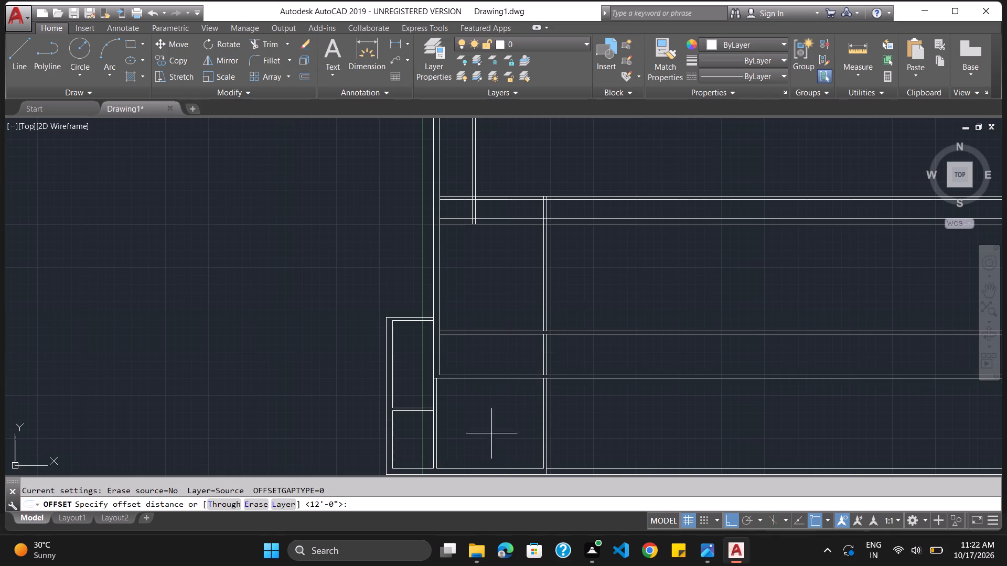
left_click(449, 499)
type("11")
key("apostrophe")
key("Return")
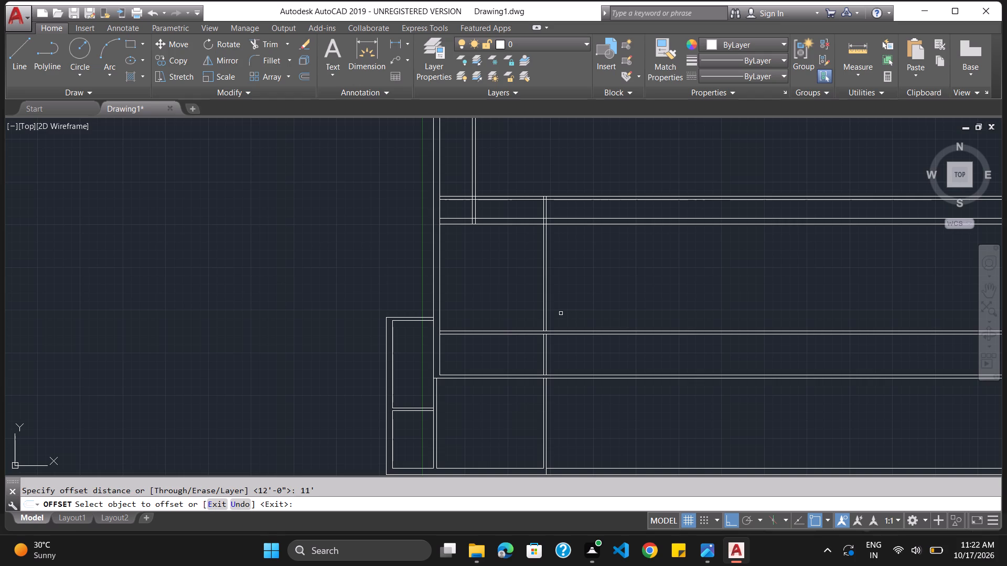
left_click(547, 309)
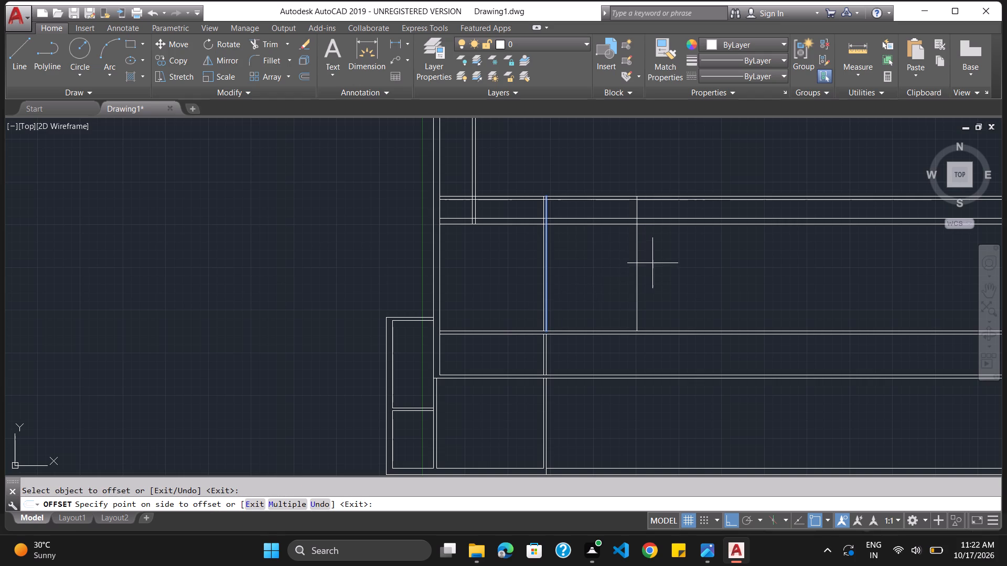
left_click(667, 257)
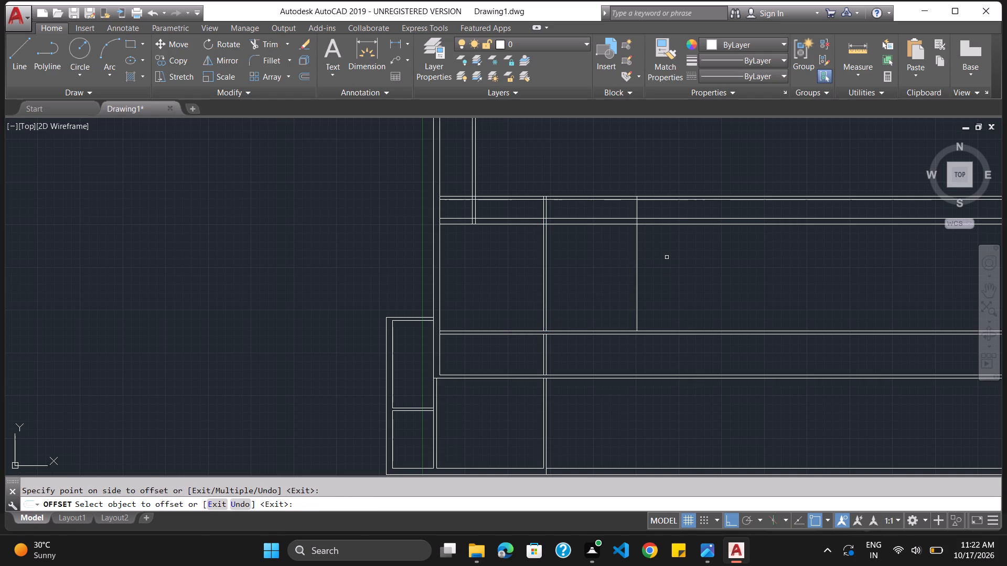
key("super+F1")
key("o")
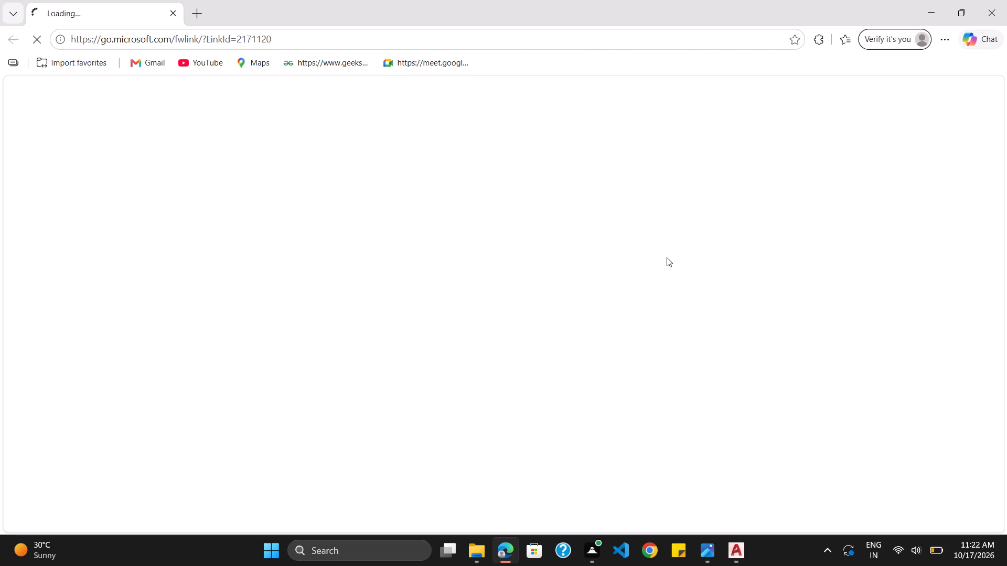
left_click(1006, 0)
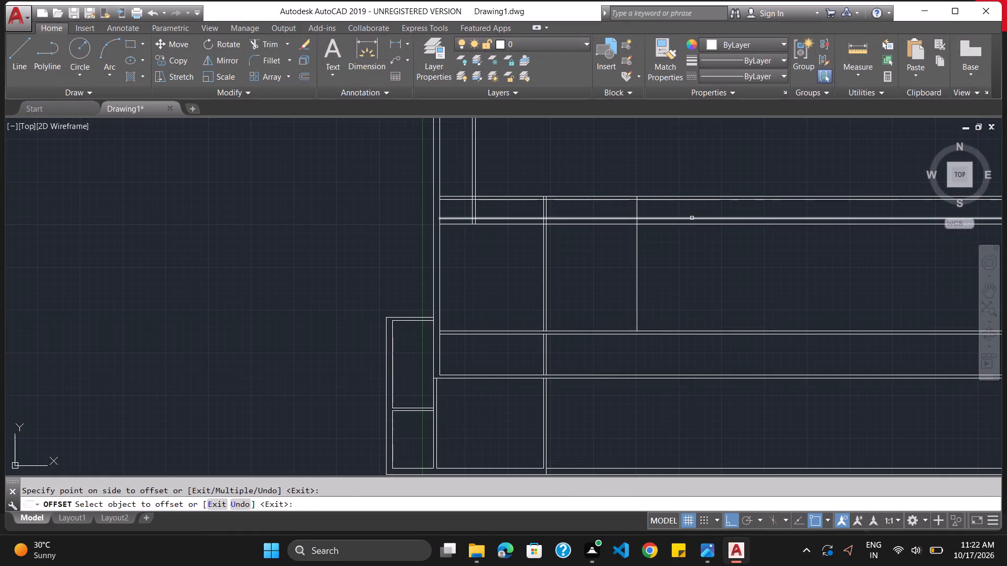
Offset the new vertical line 4.5" to the east to form the wall thickness.
key("Escape")
key("o")
key("Return")
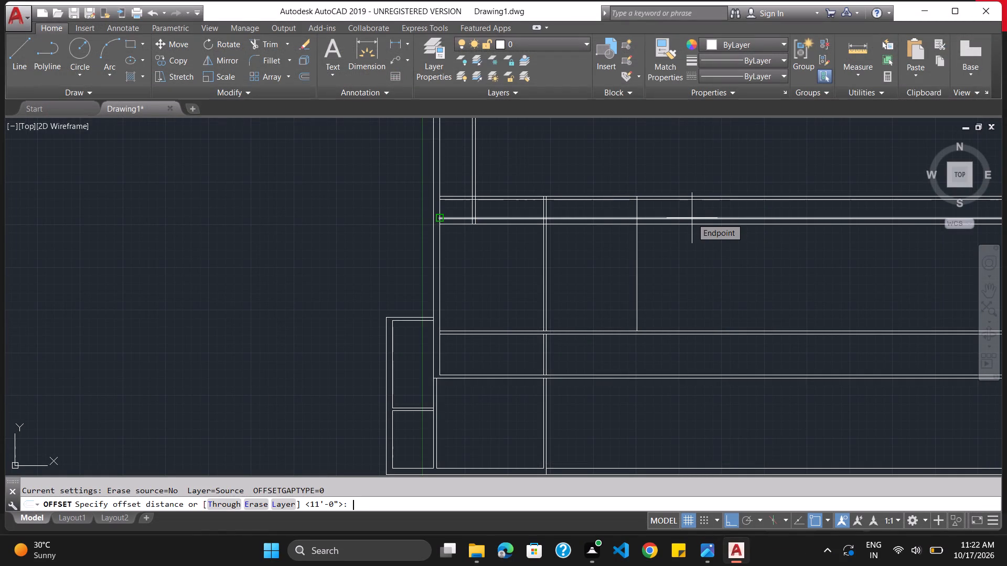
type("4.5\"")
key("Return")
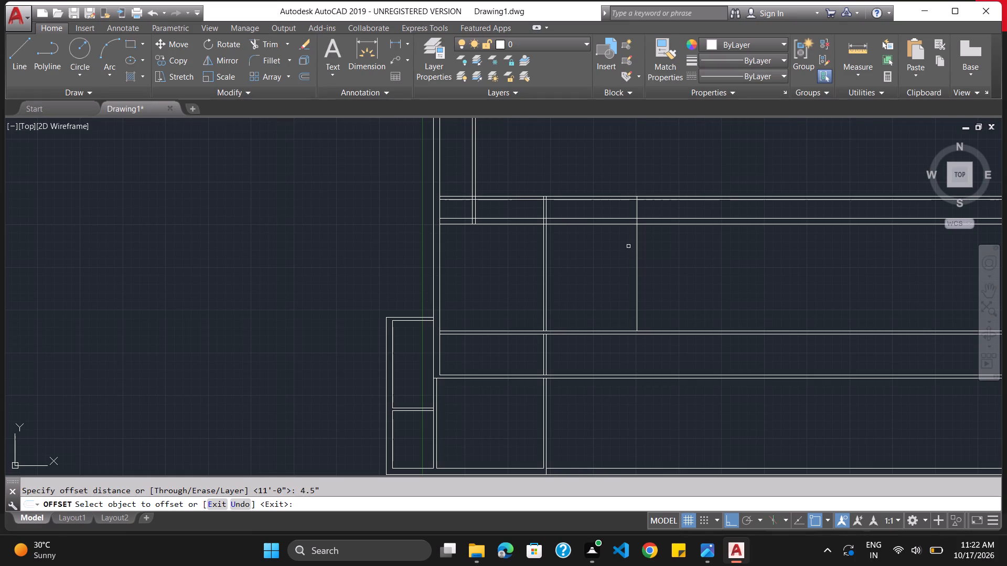
left_click_drag(636, 253, 662, 254)
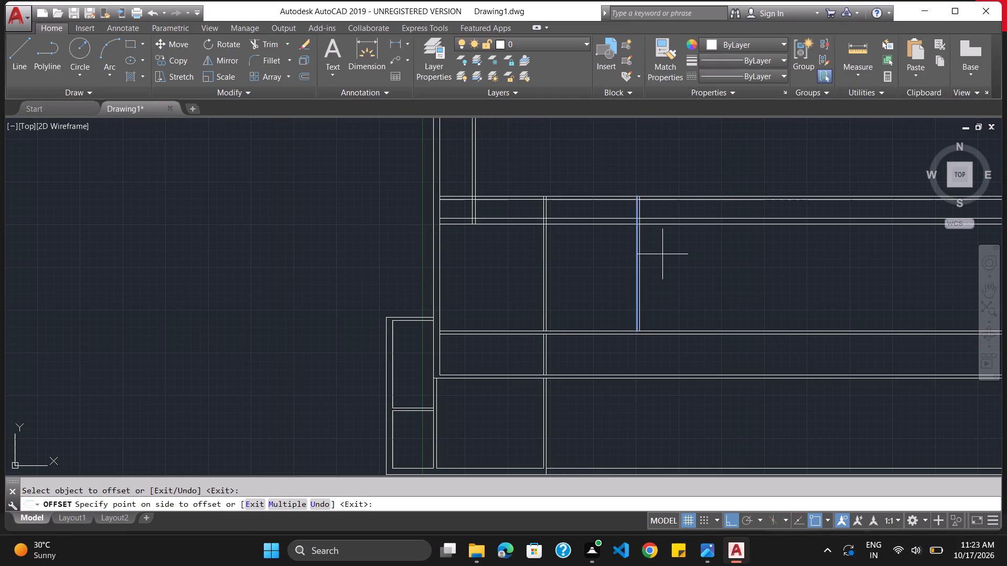
left_click(662, 254)
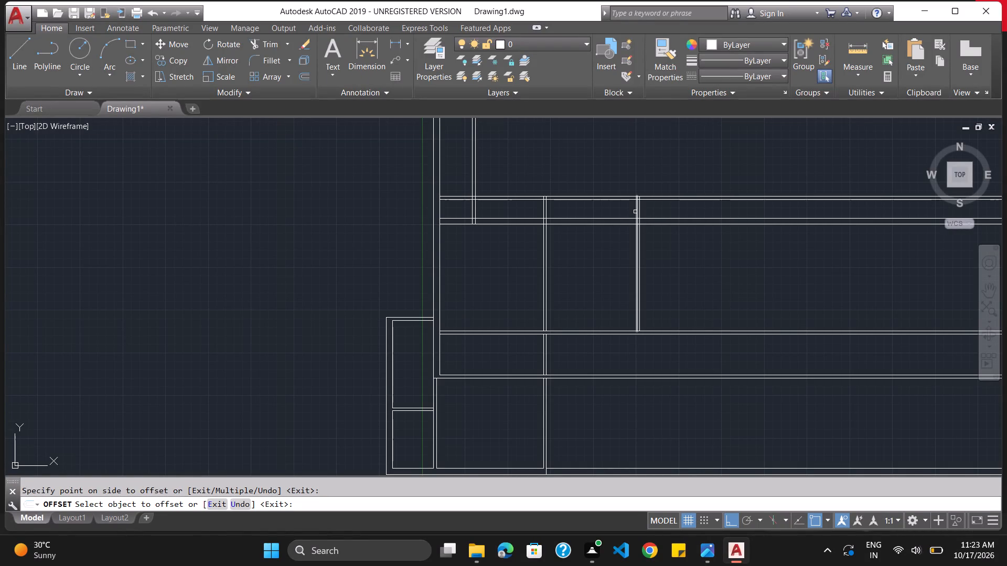
key("Escape")
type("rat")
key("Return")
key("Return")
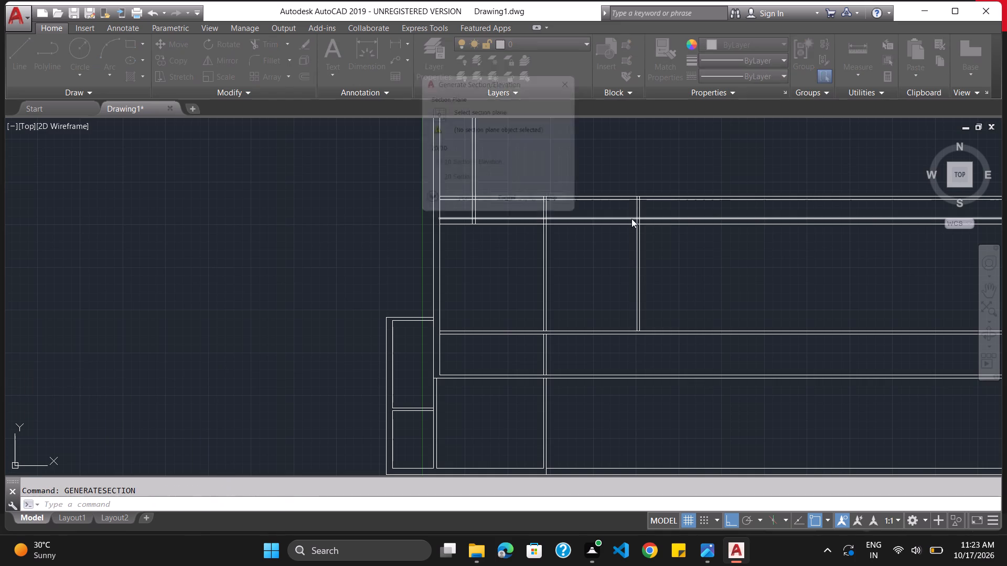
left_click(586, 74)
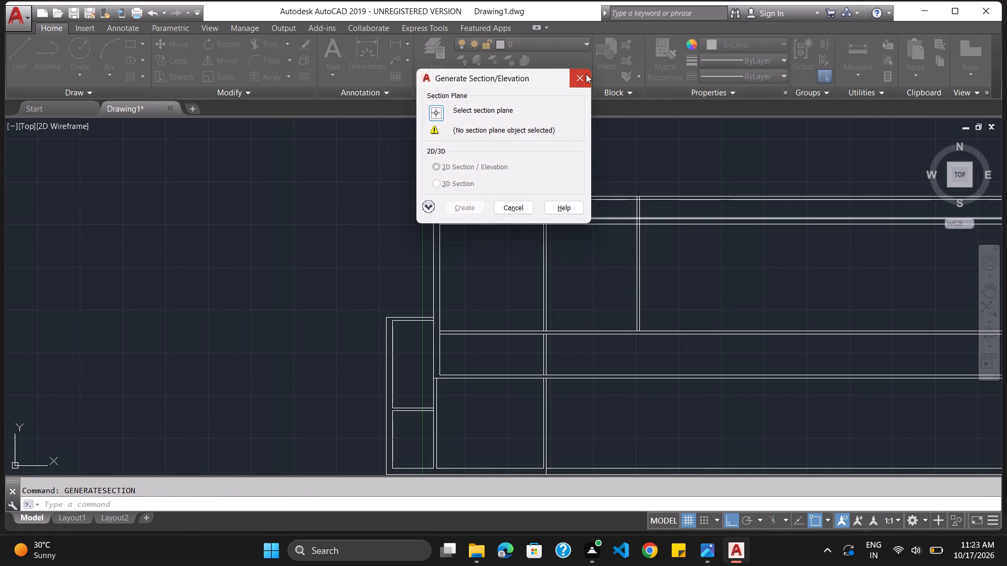
Draw vertical rays running north from the upper ends of both lines of the new 4.5" vertical wall.
left_click(321, 510)
type("ray")
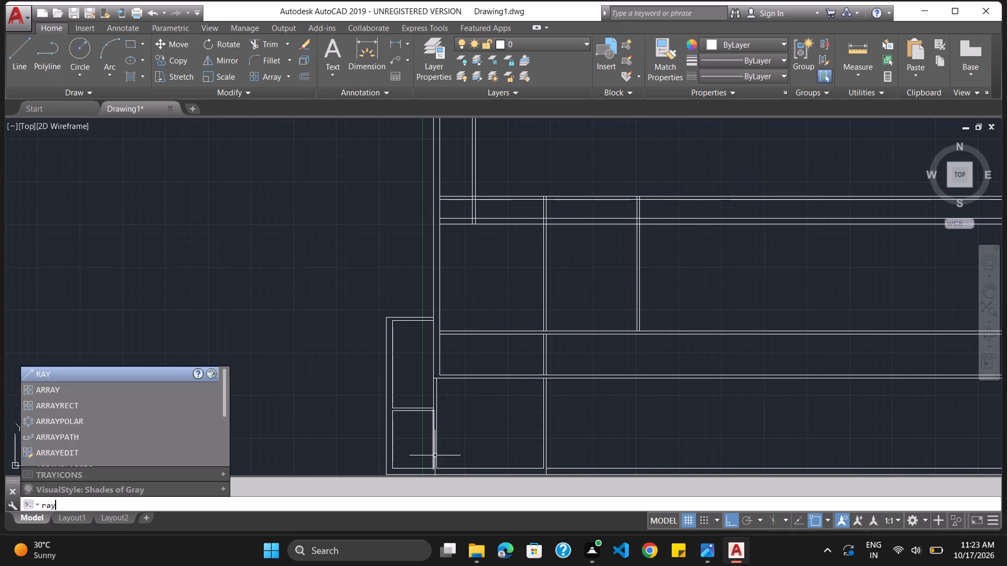
key("Return")
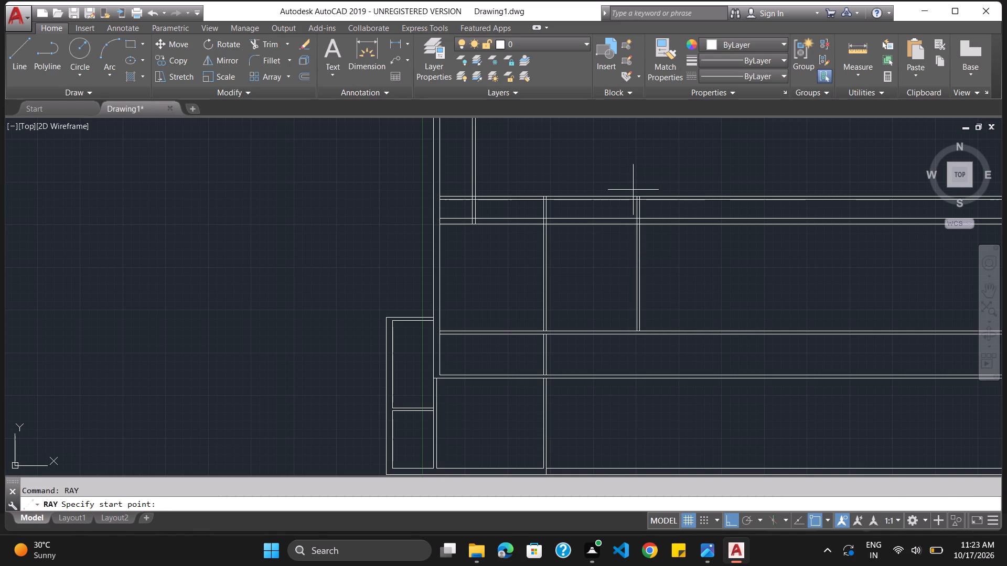
left_click(637, 194)
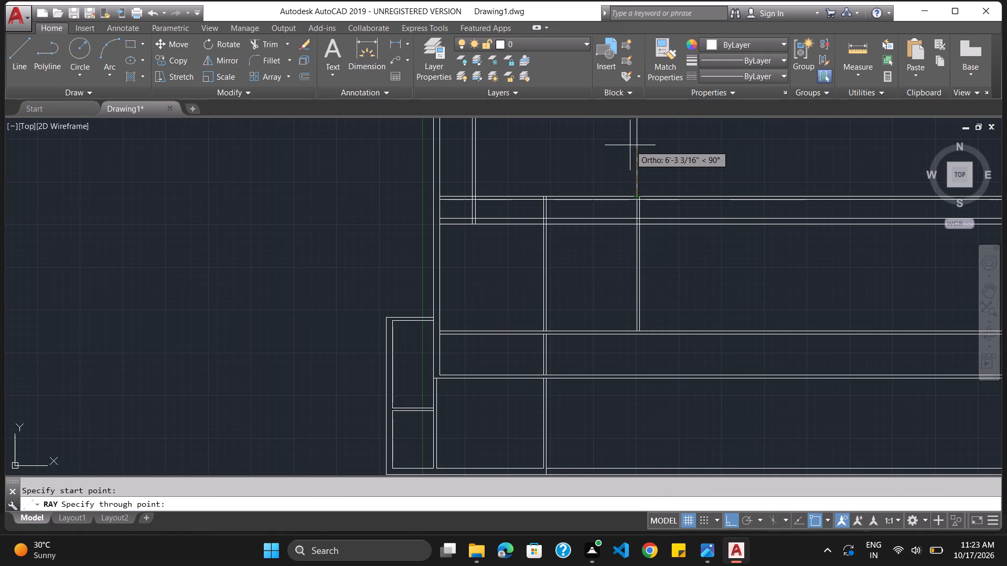
left_click(630, 145)
left_click(639, 195)
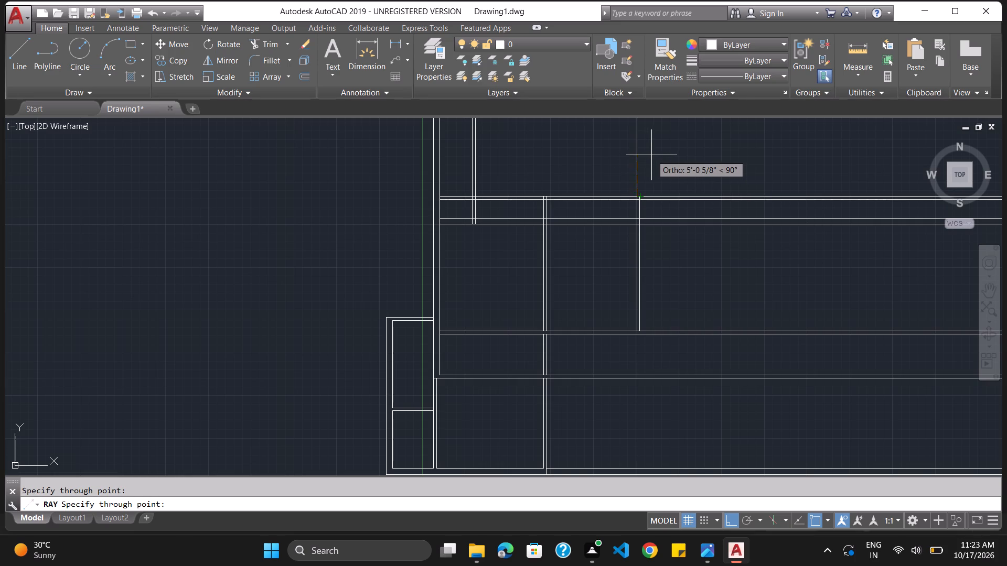
left_click(640, 198)
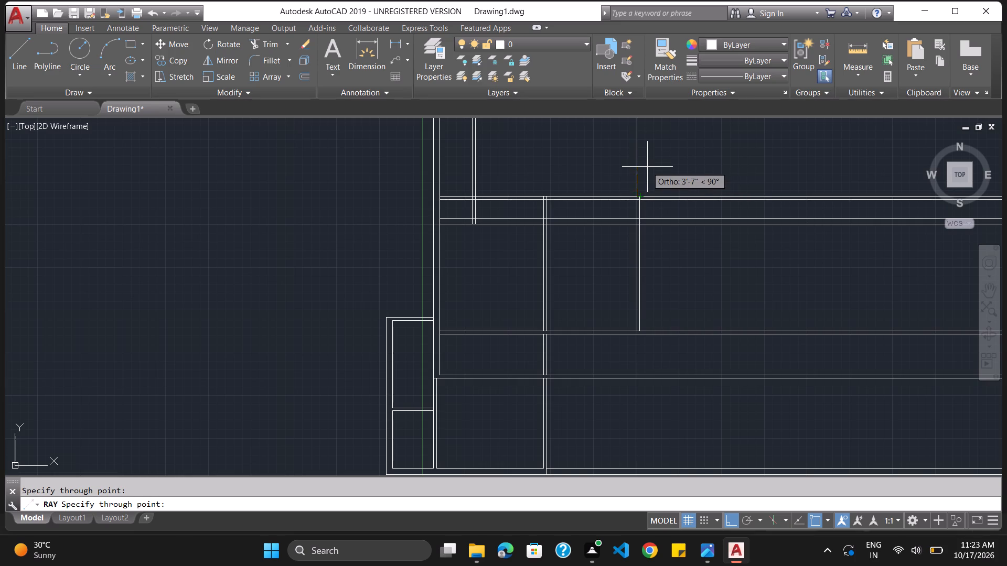
key("Escape")
key("space")
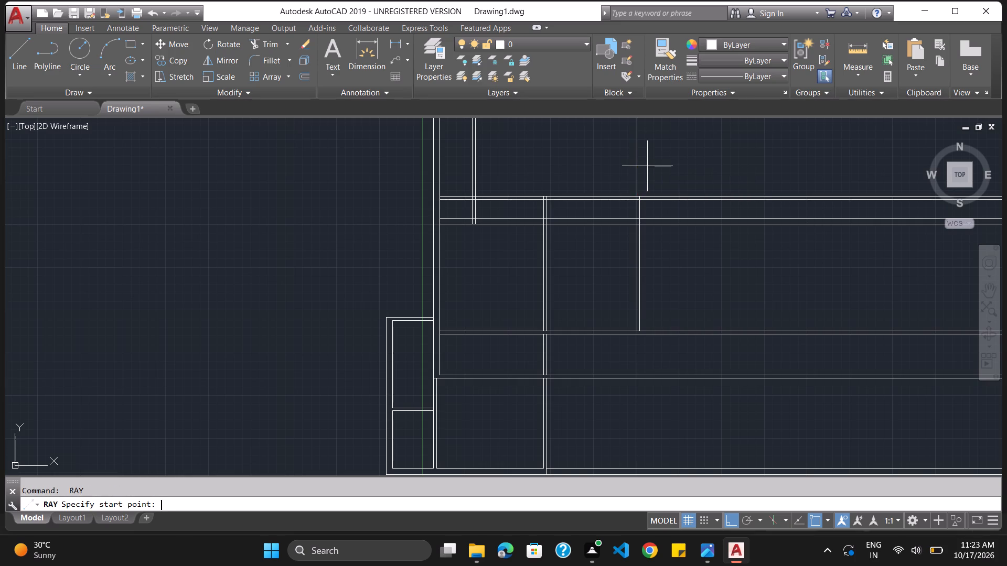
left_click(641, 195)
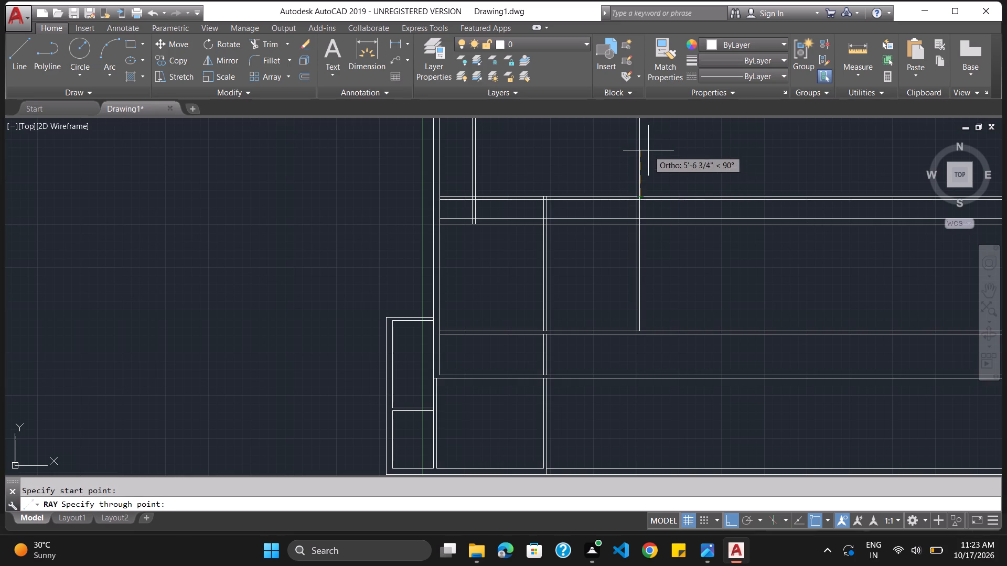
left_click(648, 147)
key("Escape")
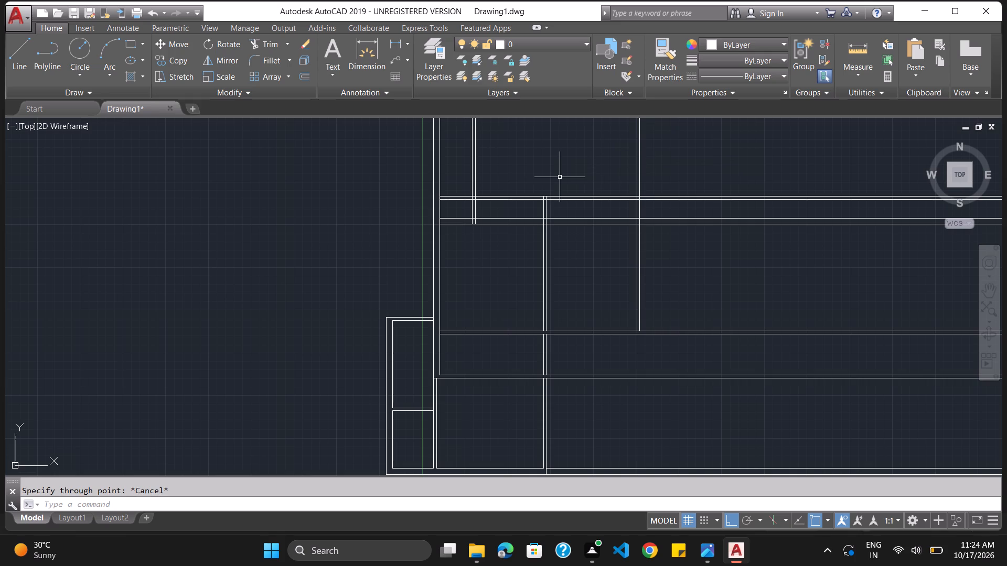
Offset the north line of the 4.5" horizontal wall above the 9" wall by 6' to the north.
left_click(460, 504)
key("o")
key("Return")
key("6")
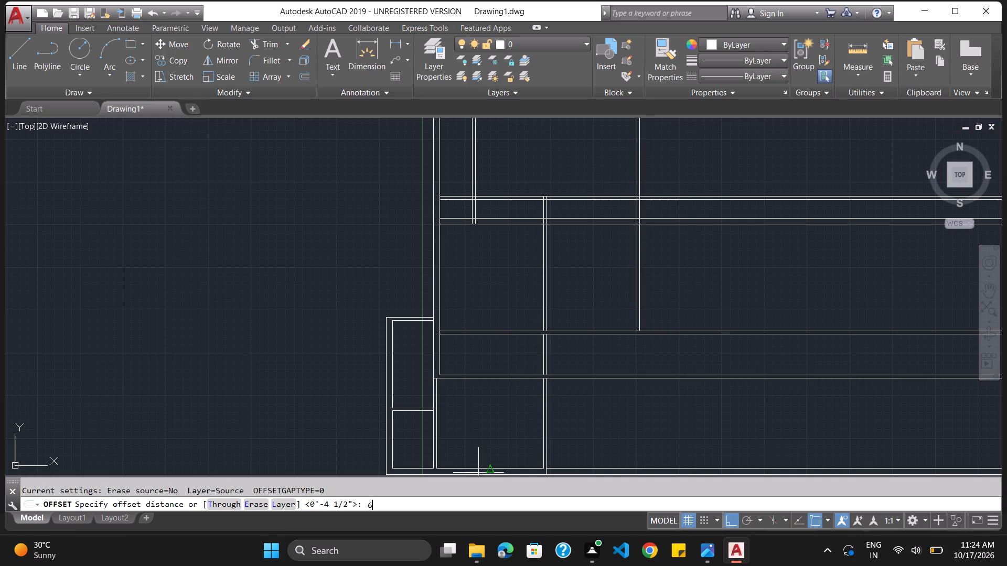
key("apostrophe")
key("Return")
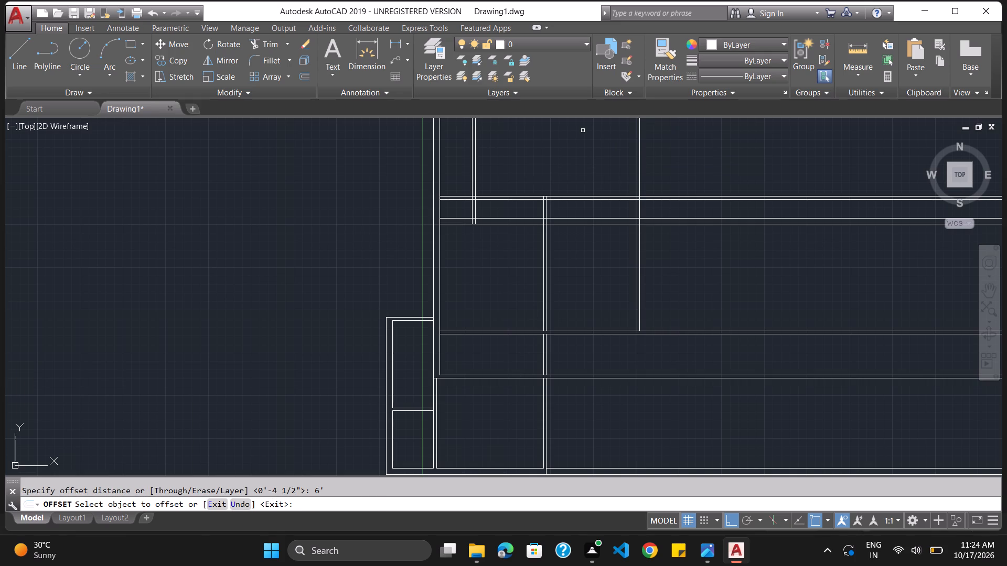
left_click(579, 195)
left_click(587, 162)
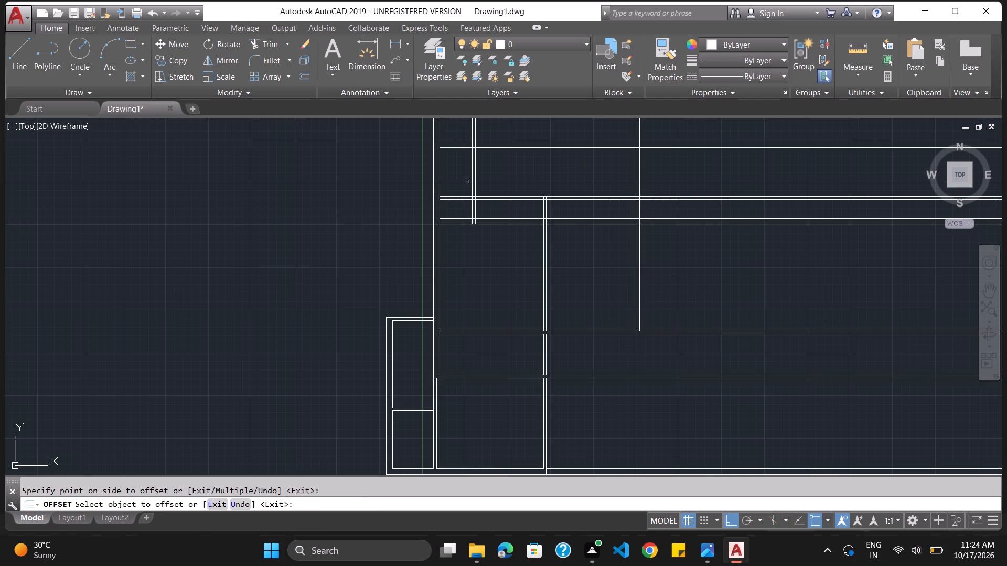
Trim both west outer wall lines between the 4.5" horizontal wall and the new line offset 6' north of it.
key("Escape")
type("tr")
type("im")
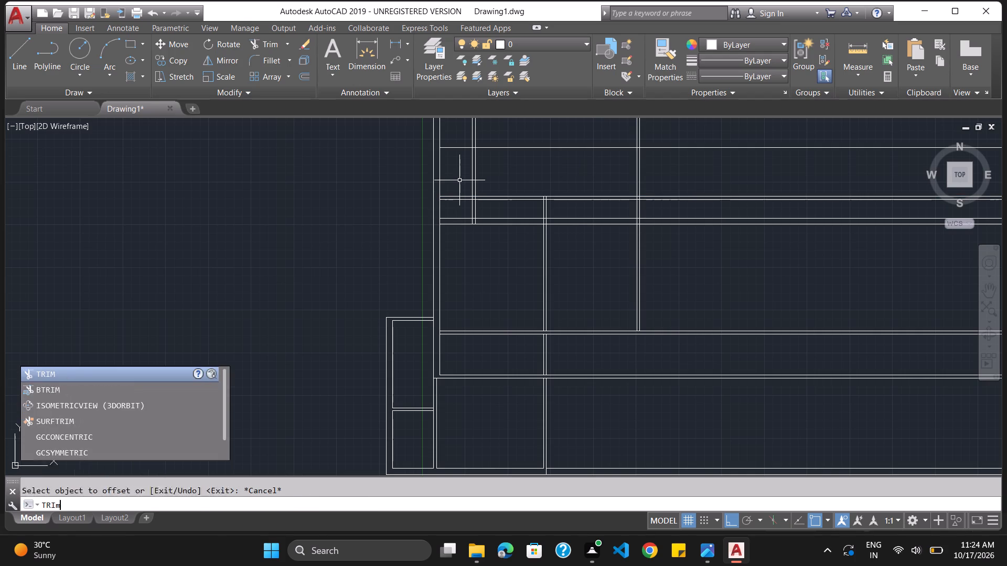
key("Return")
key("Return")
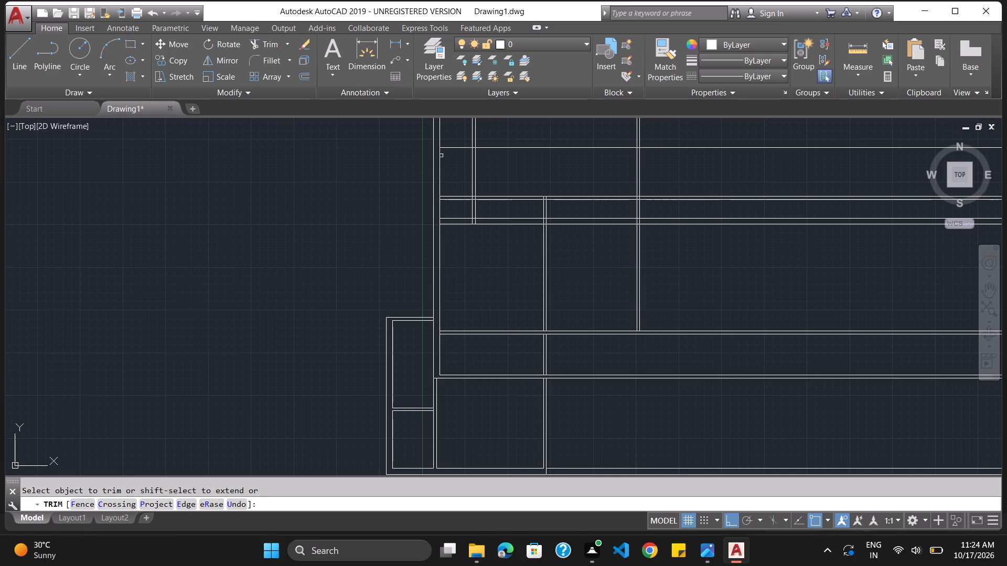
left_click(438, 164)
left_click(433, 166)
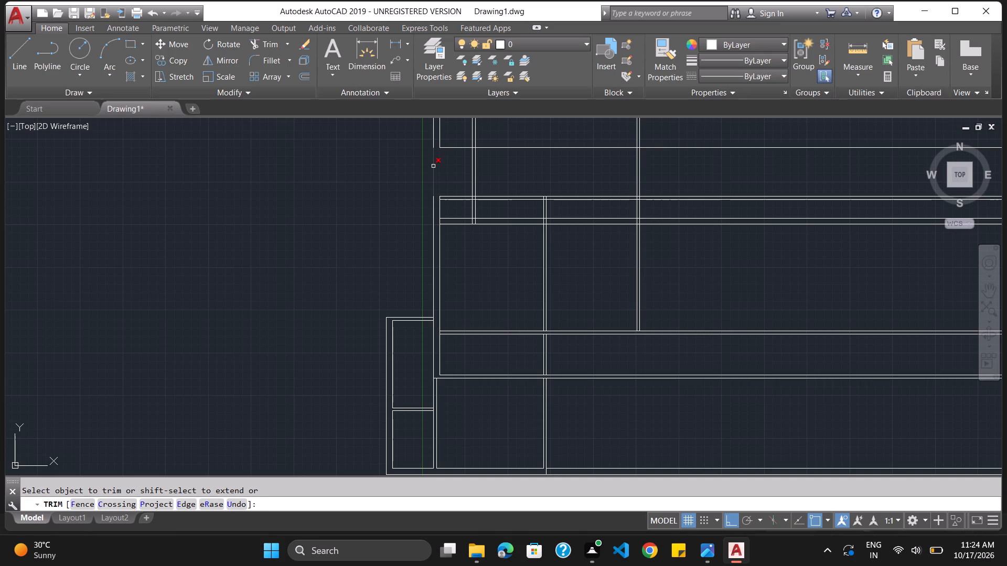
left_click(433, 166)
key("o")
key("Escape")
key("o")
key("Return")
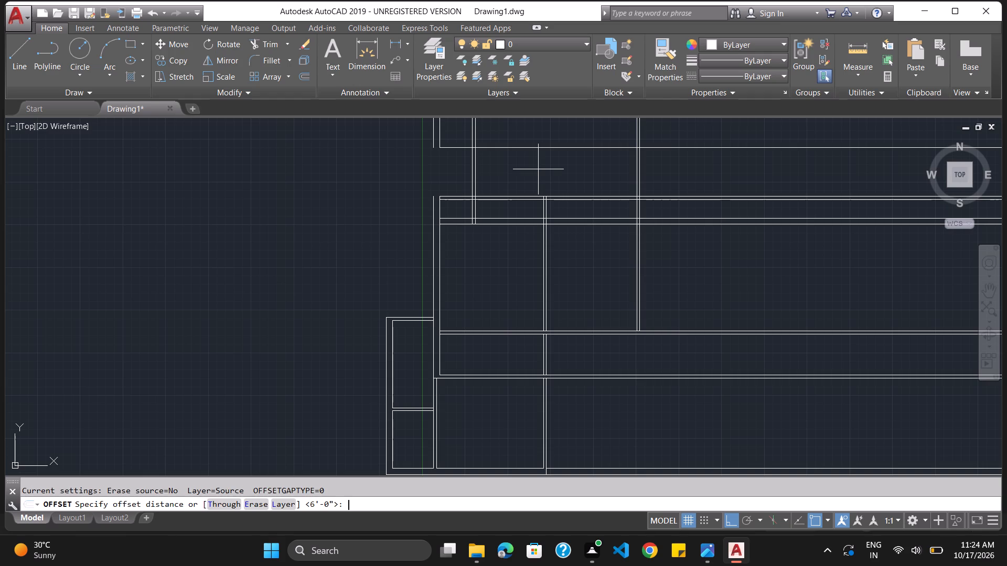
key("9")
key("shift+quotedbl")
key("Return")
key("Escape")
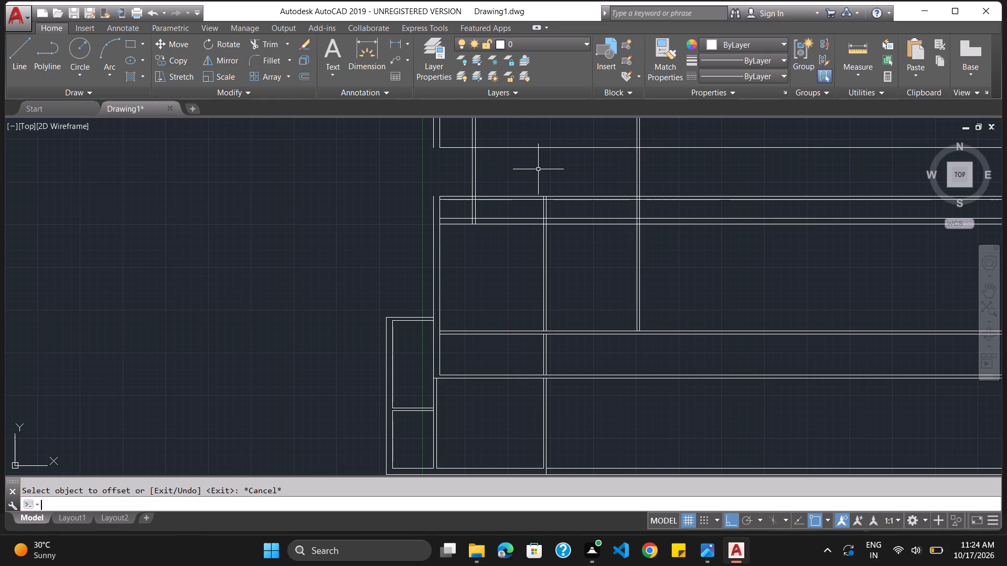
Offset the northernmost horizontal line 4.5" to the north to form the wall thickness.
key("o")
key("Return")
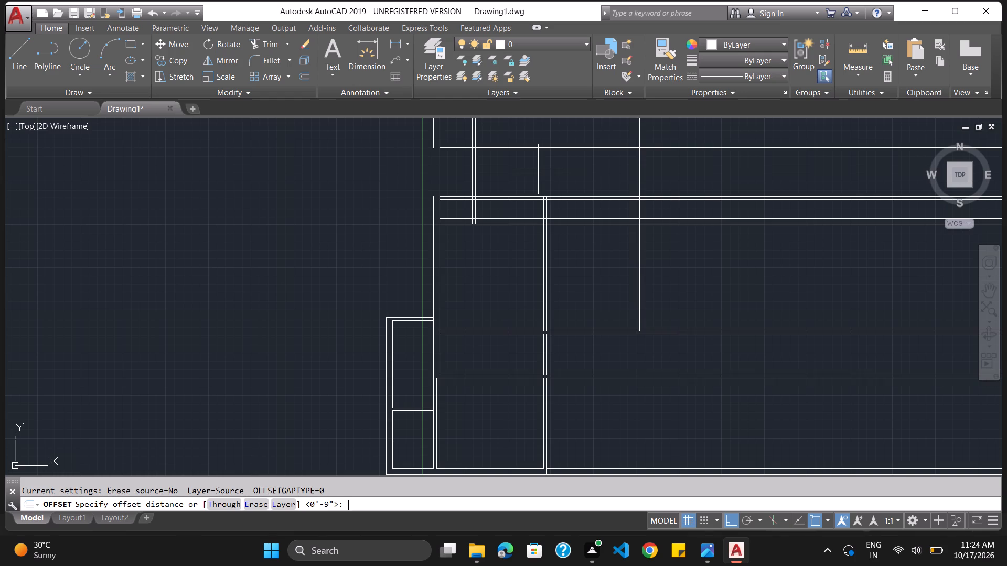
type("4.5")
key("shift+quotedbl")
key("Return")
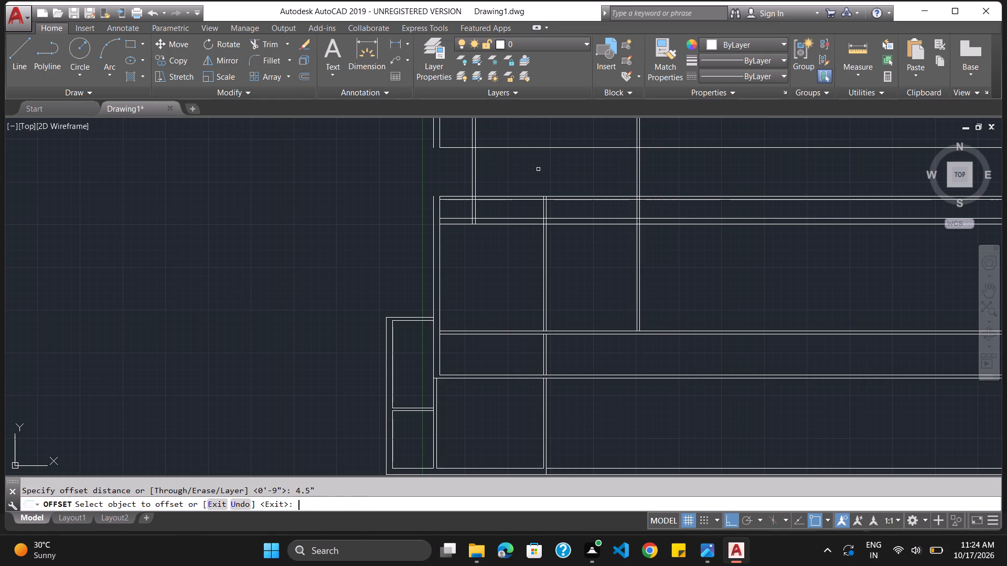
left_click(537, 147)
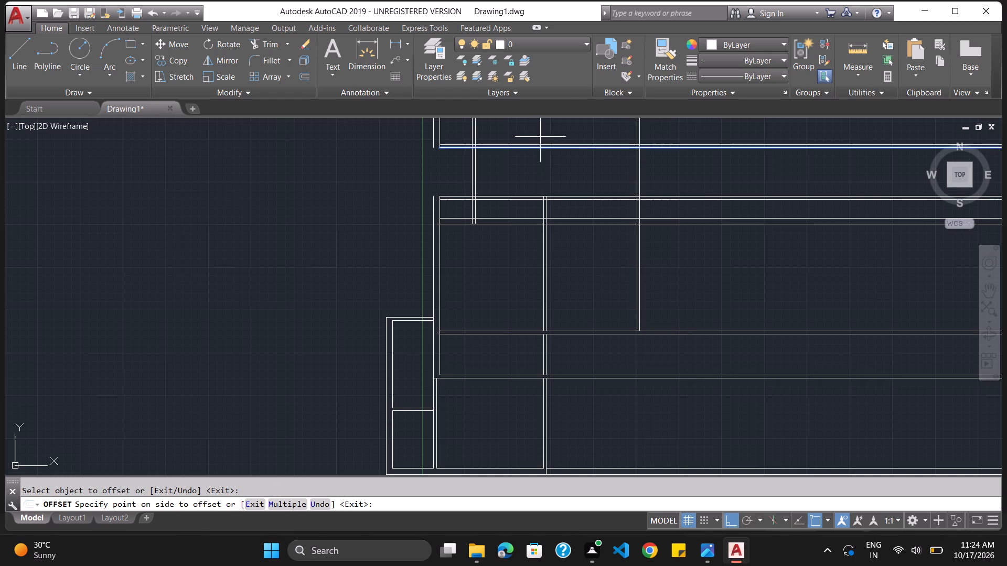
left_click(540, 137)
key("Escape")
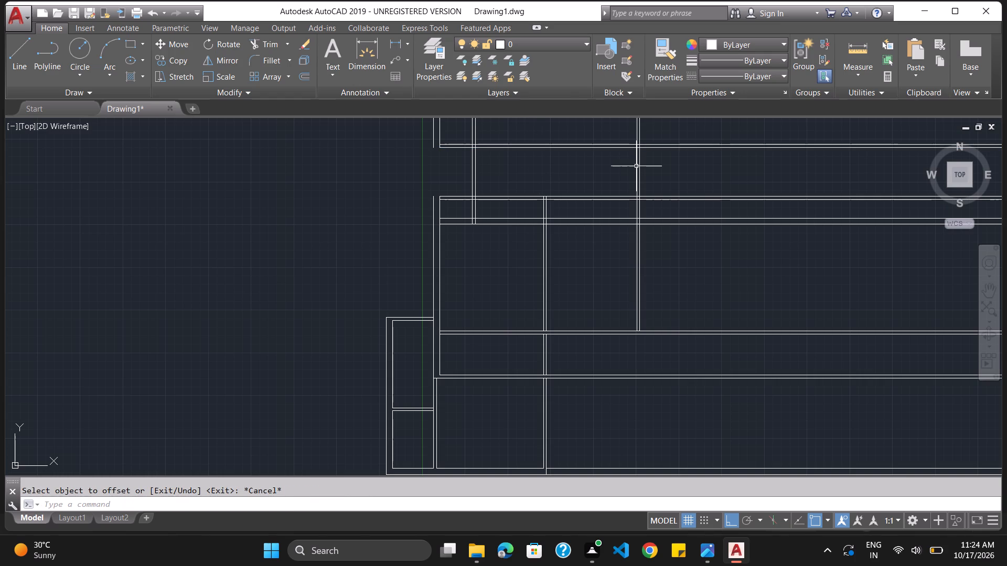
Trim both vertical walls' lines above the new northern 4.5" wall, and that wall's lines west of the western vertical wall.
type("trim")
key("Return")
key("Return")
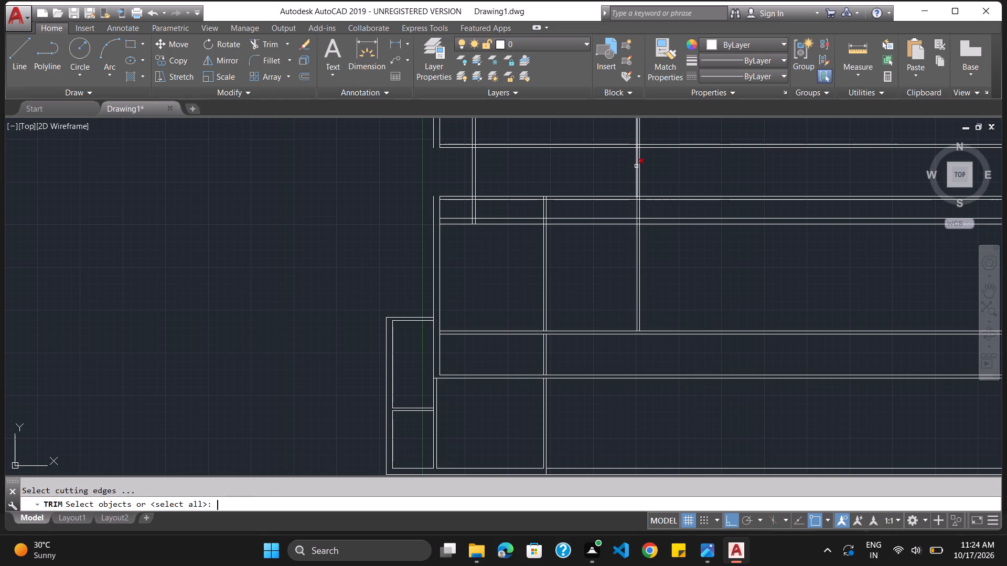
left_click(640, 137)
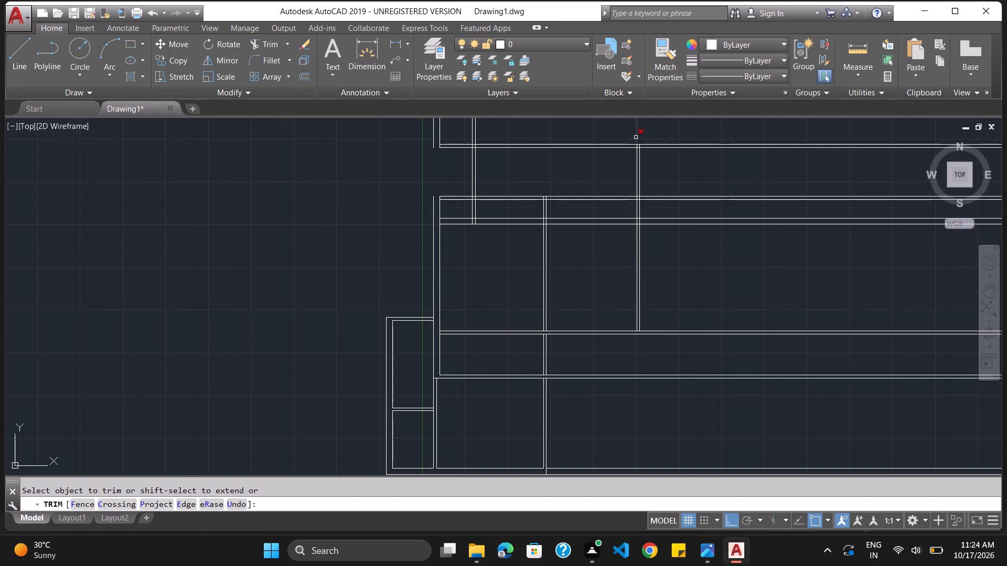
left_click(636, 137)
left_click(475, 139)
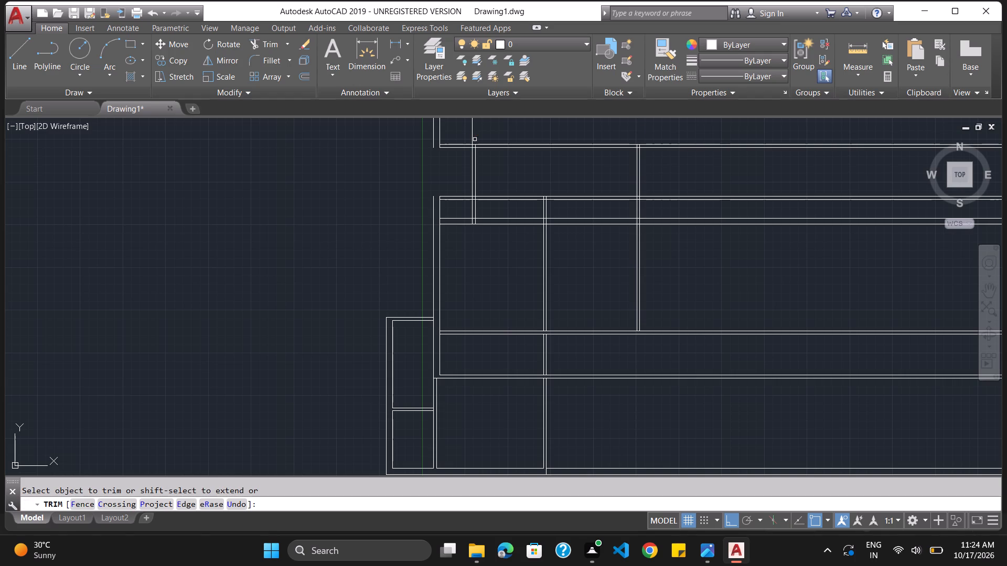
left_click(470, 139)
left_click(446, 146)
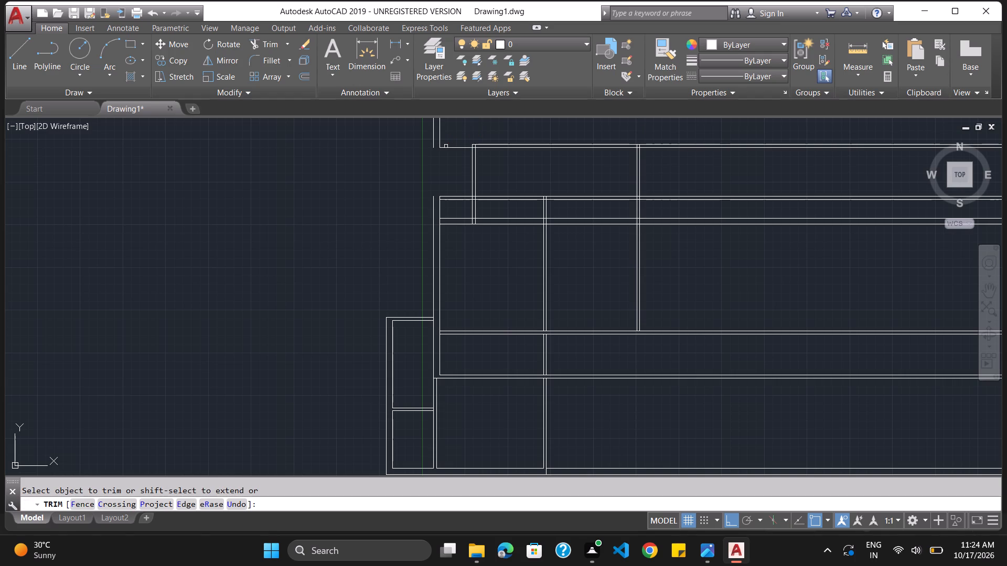
left_click(446, 148)
key("Escape")
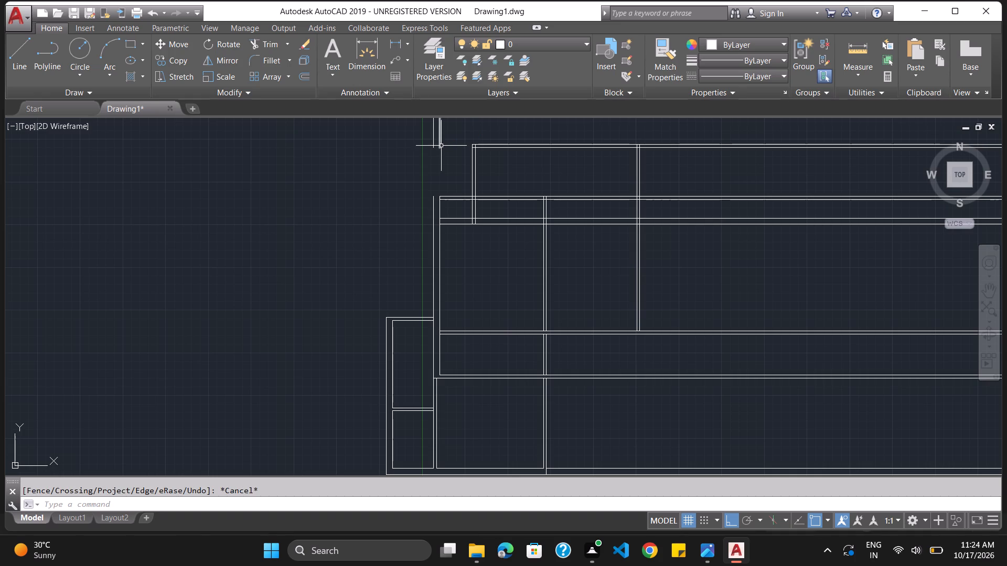
Erase the leftover west outer wall lines, including the overlapping one, north of the trimmed gap.
left_click(441, 146)
left_click(432, 146)
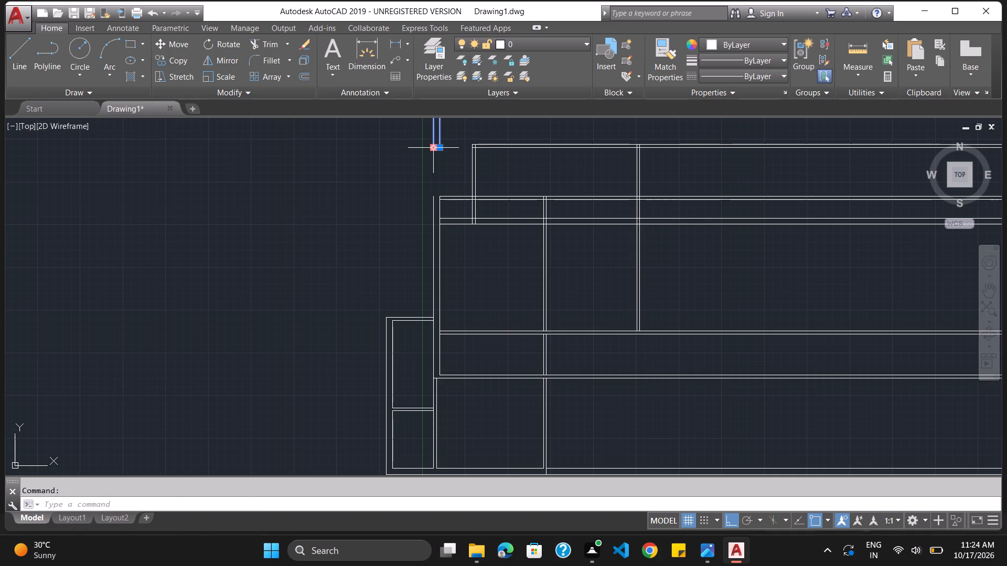
key("Delete")
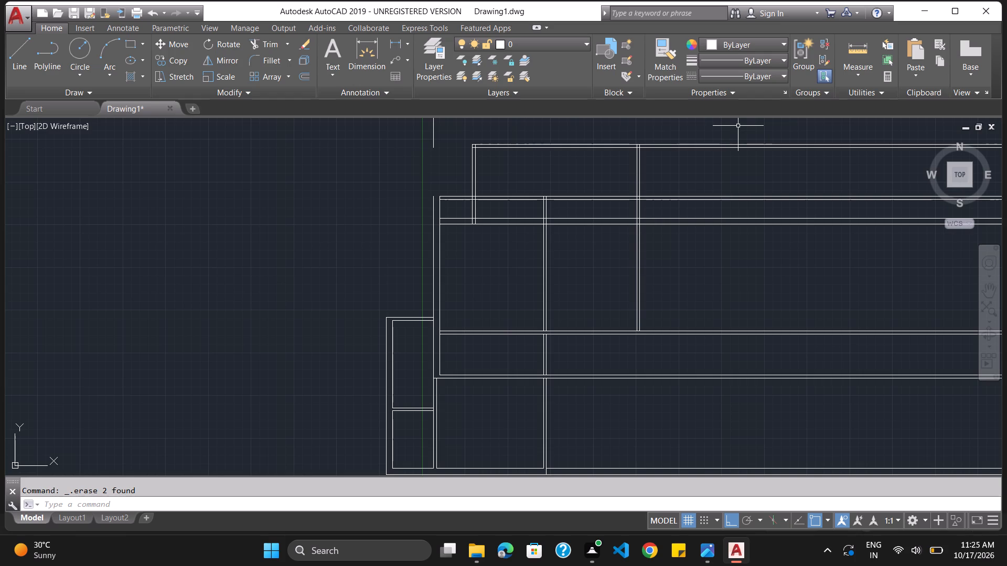
left_click_drag(738, 126, 739, 162)
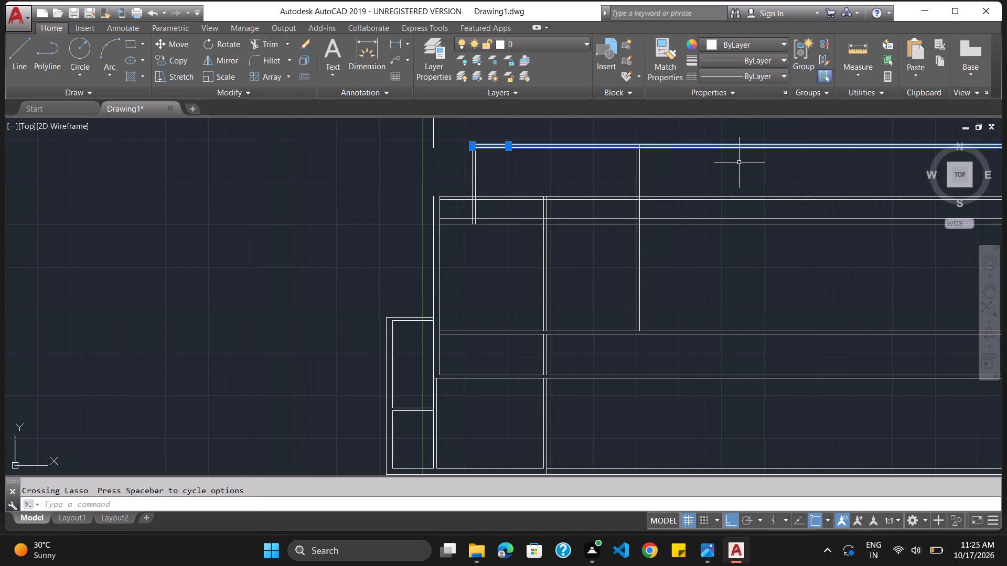
key("Escape")
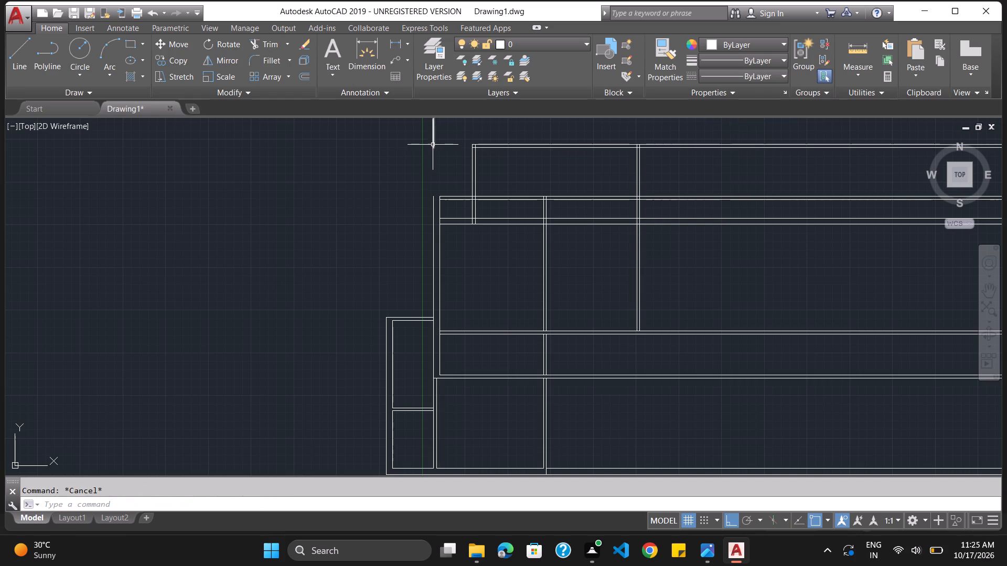
left_click(432, 145)
key("Delete")
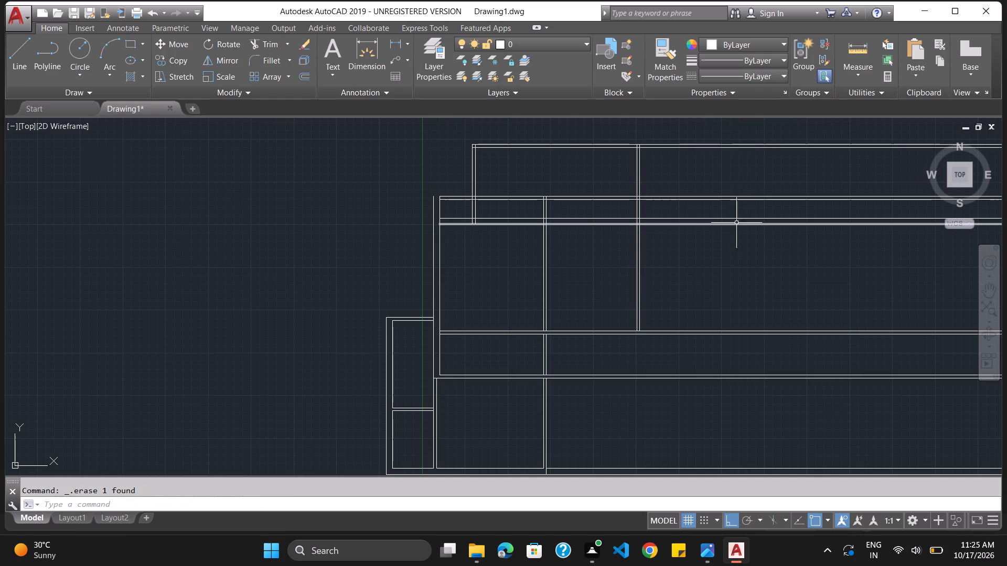
Trim both lines of the northernmost 4.5" wall east of the 4.5" vertical wall to close the northern room.
type("trim")
key("Return")
key("Return")
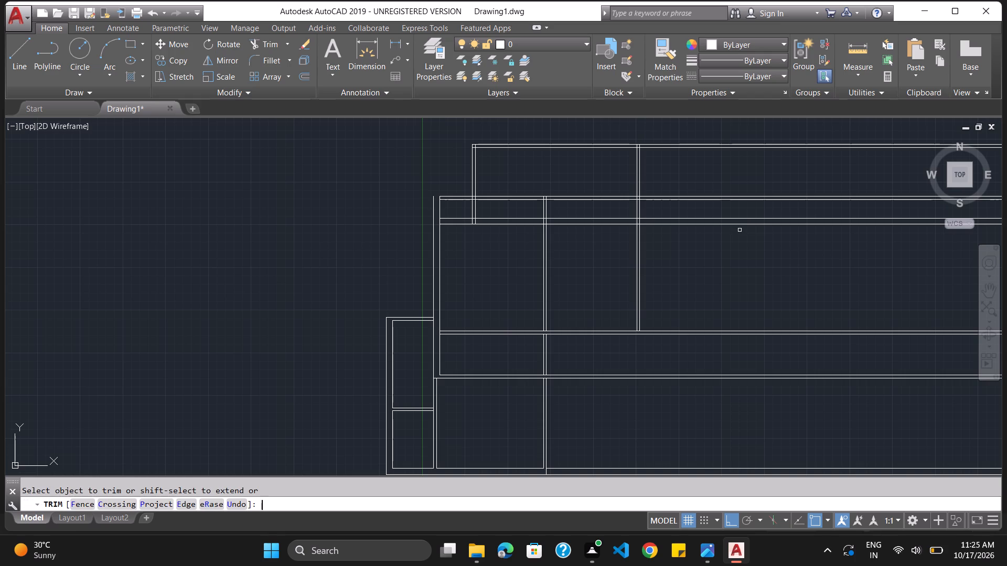
left_click(749, 118)
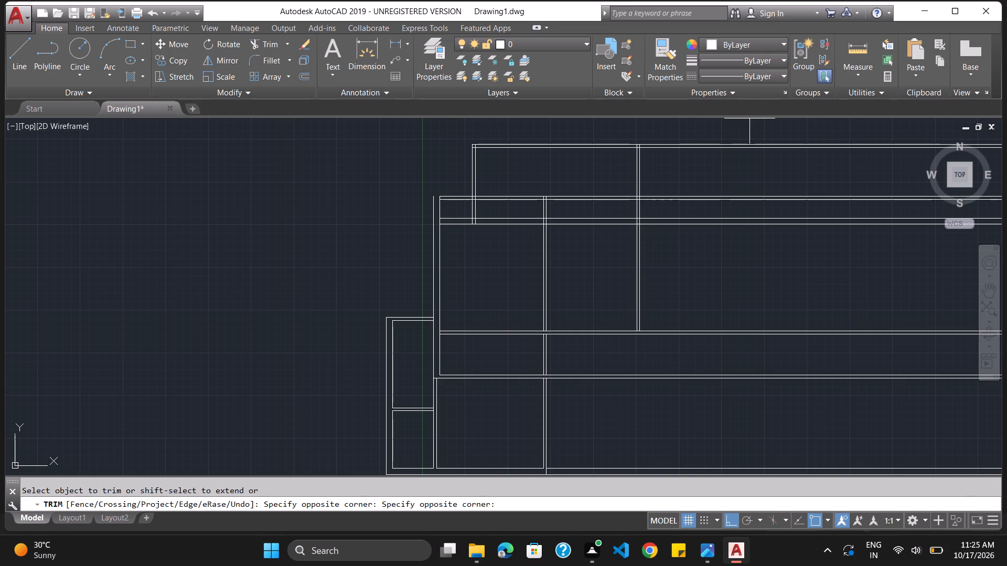
left_click_drag(744, 123, 741, 156)
left_click_drag(728, 137, 731, 163)
left_click(731, 163)
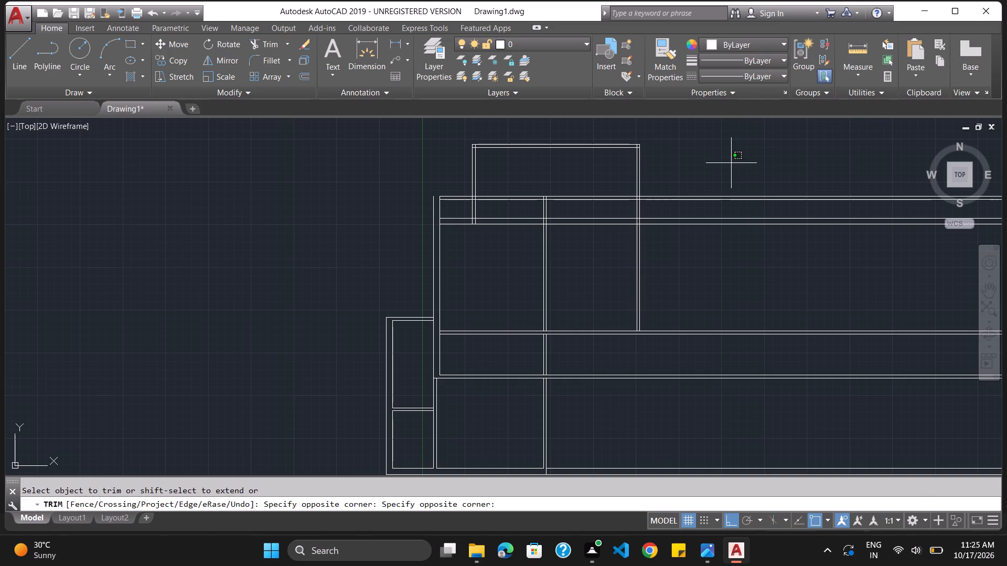
key("Escape")
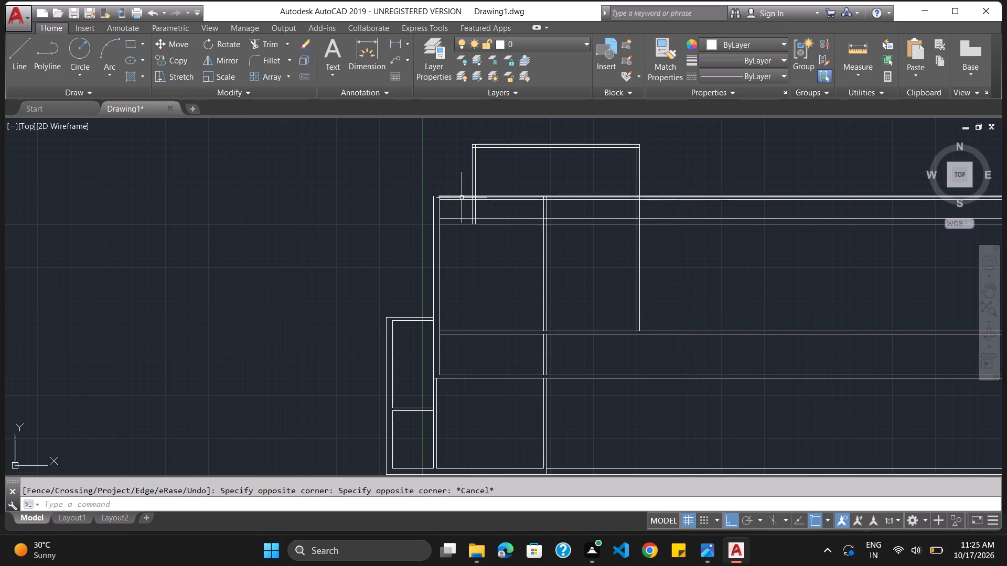
Extend the 4.5" horizontal wall's north line to the west wall's outer line, and trim the inner line's stub at that corner.
key("Escape")
type("trim")
key("Return")
key("Return")
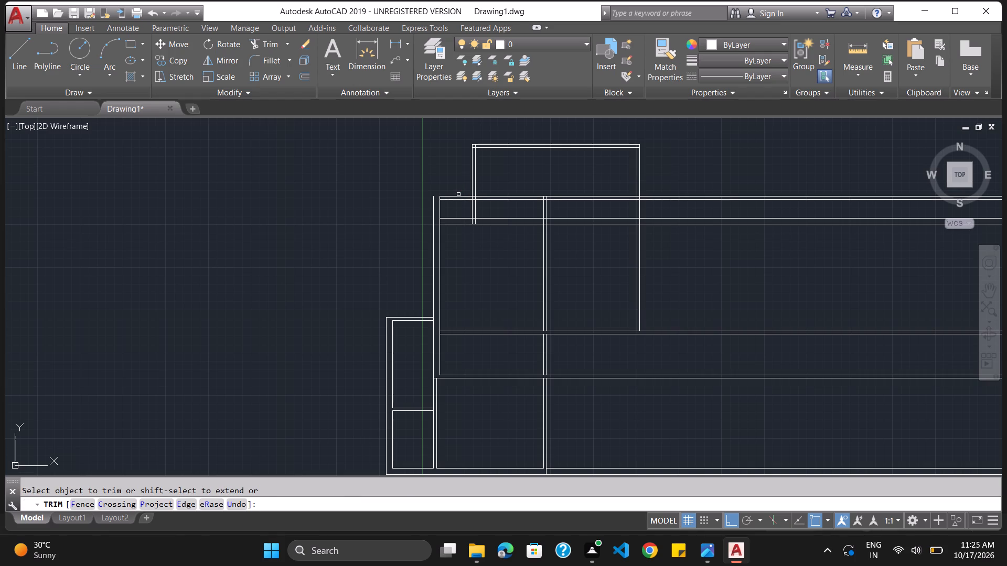
left_click(455, 197, "shift")
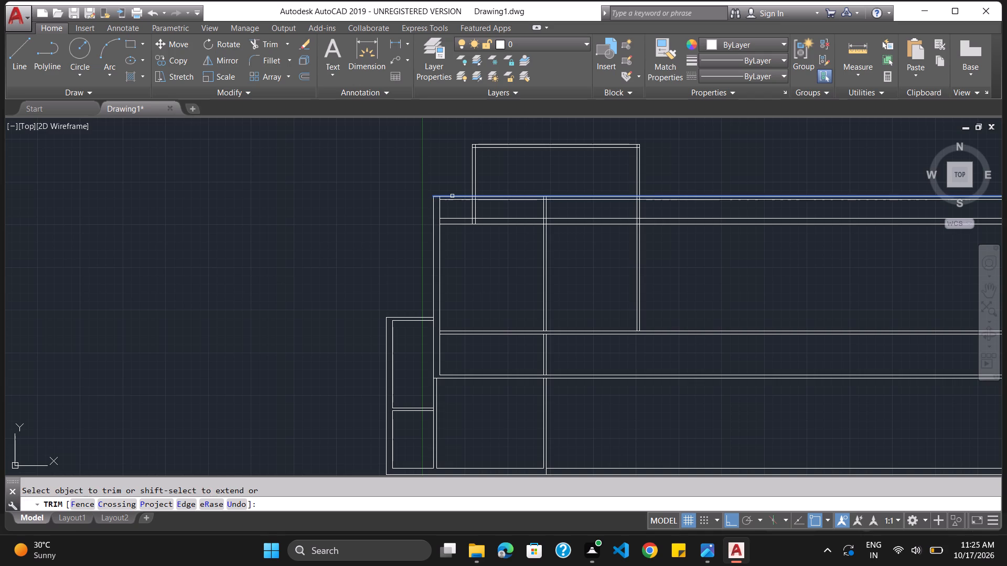
left_click(452, 196, "shift")
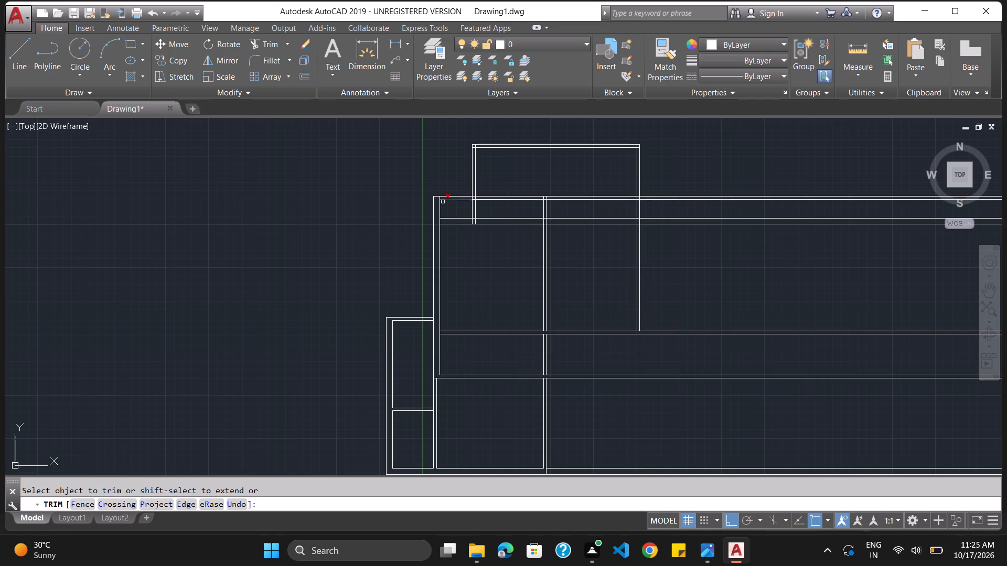
scroll(442, 202, "up", 1, "ctrl")
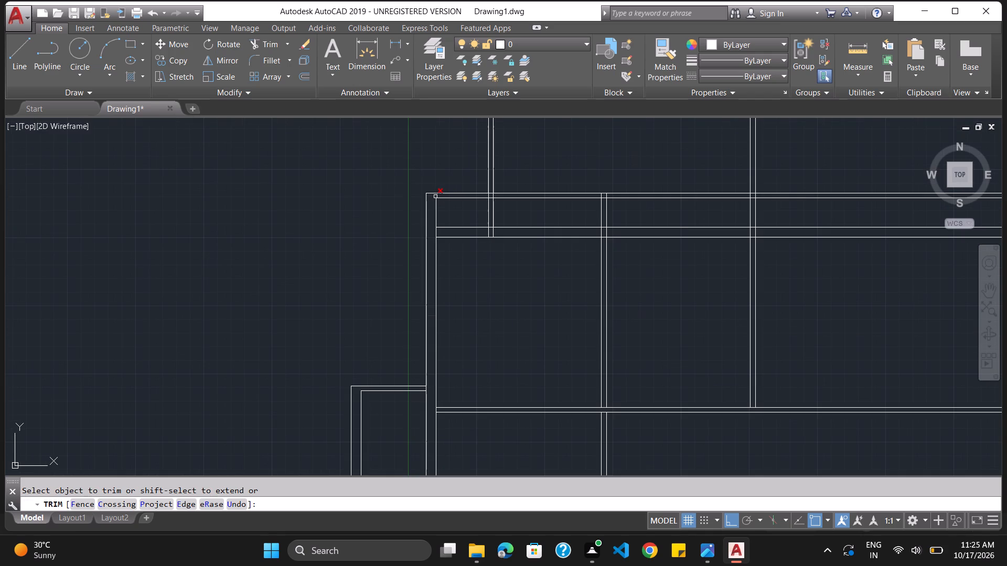
left_click(435, 197)
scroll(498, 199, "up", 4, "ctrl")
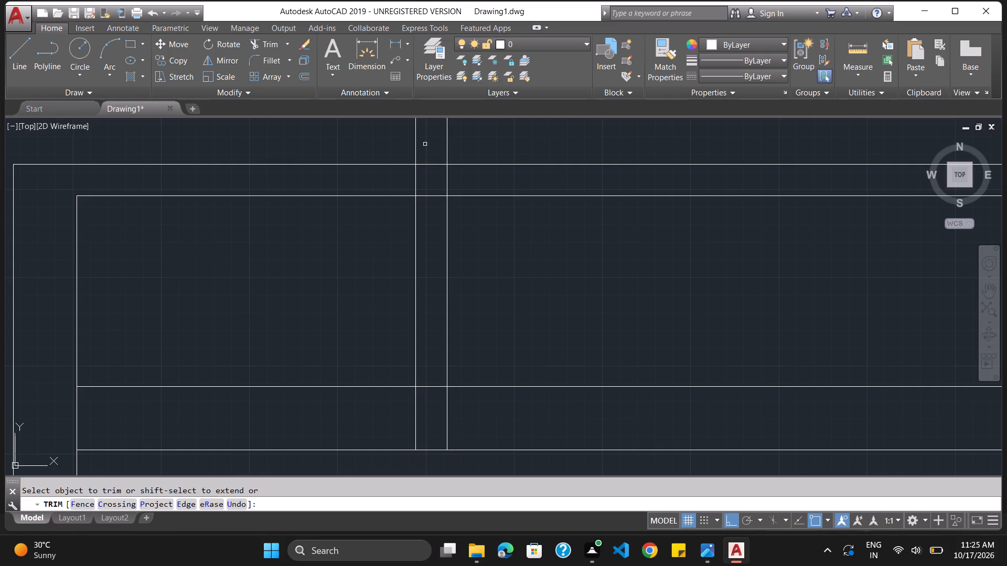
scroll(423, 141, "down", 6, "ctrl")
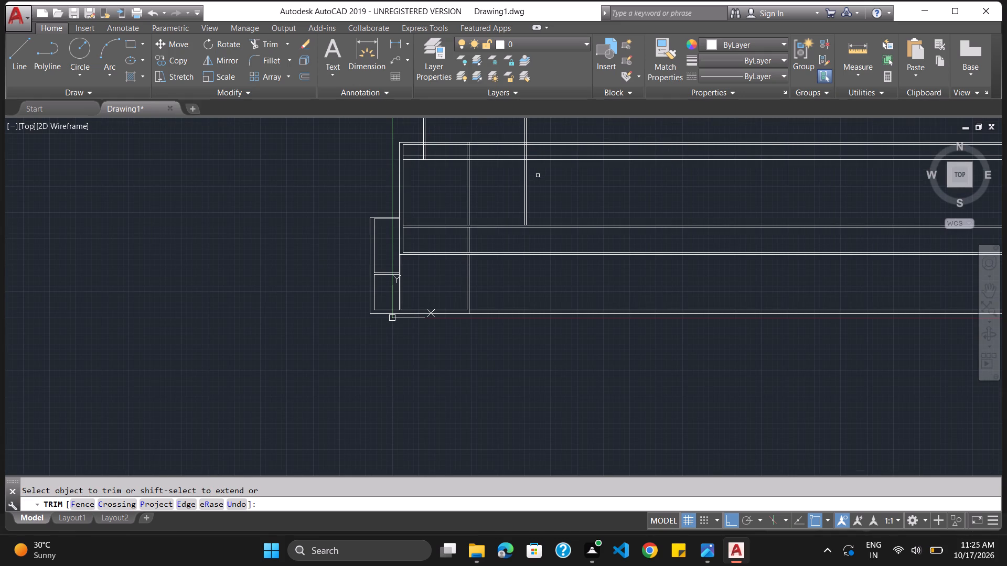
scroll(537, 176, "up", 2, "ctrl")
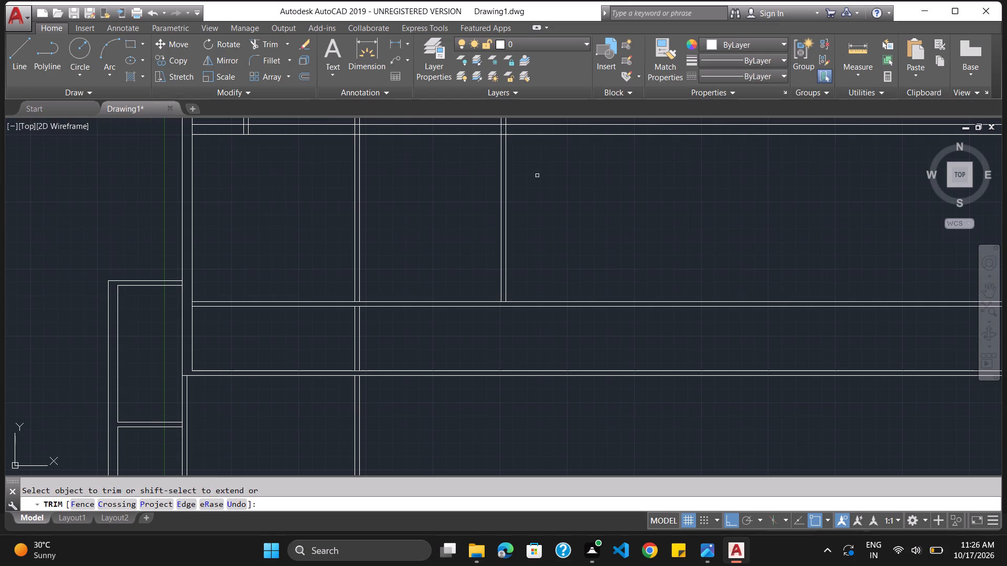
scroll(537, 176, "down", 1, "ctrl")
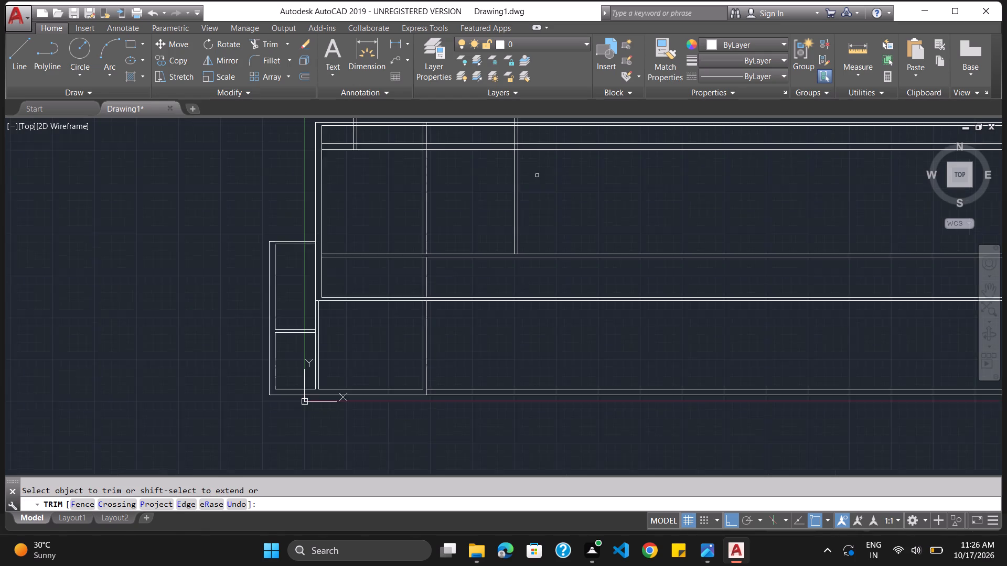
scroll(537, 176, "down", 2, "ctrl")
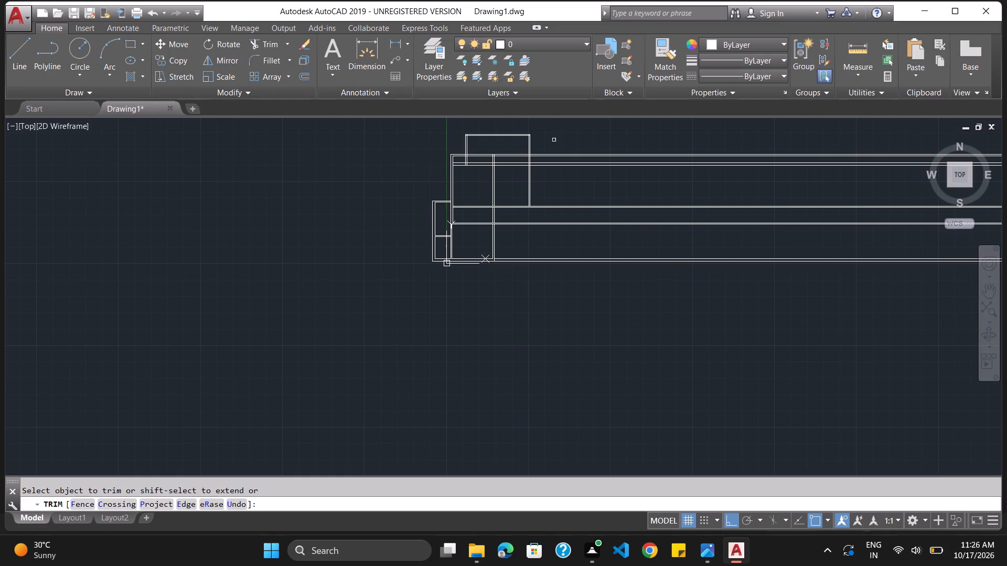
Trim both 4.5" horizontal wall lines inside the northern room, and the interior vertical wall's lines from there down to the 9" wall.
scroll(554, 140, "up", 2, "ctrl")
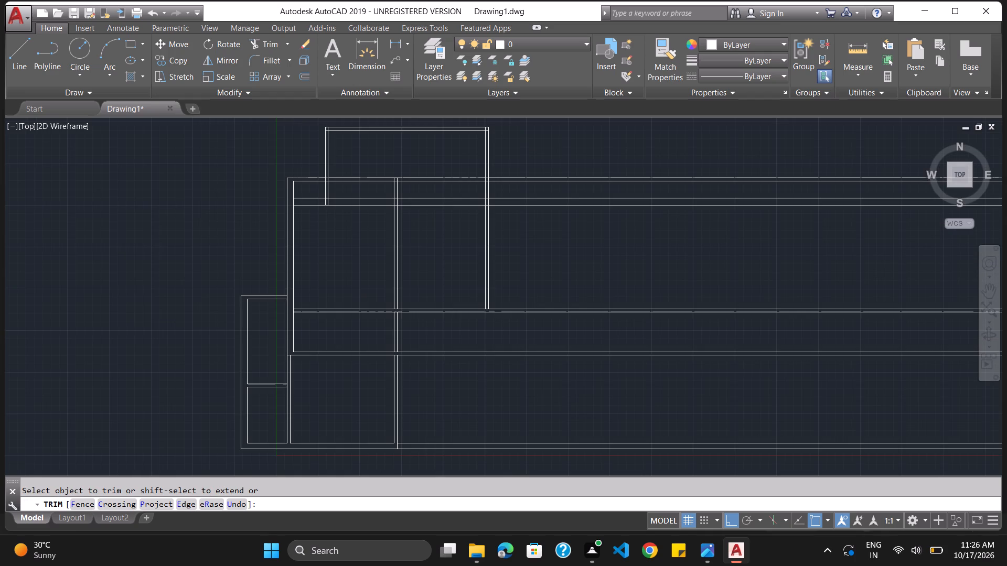
scroll(554, 140, "up", 1, "ctrl")
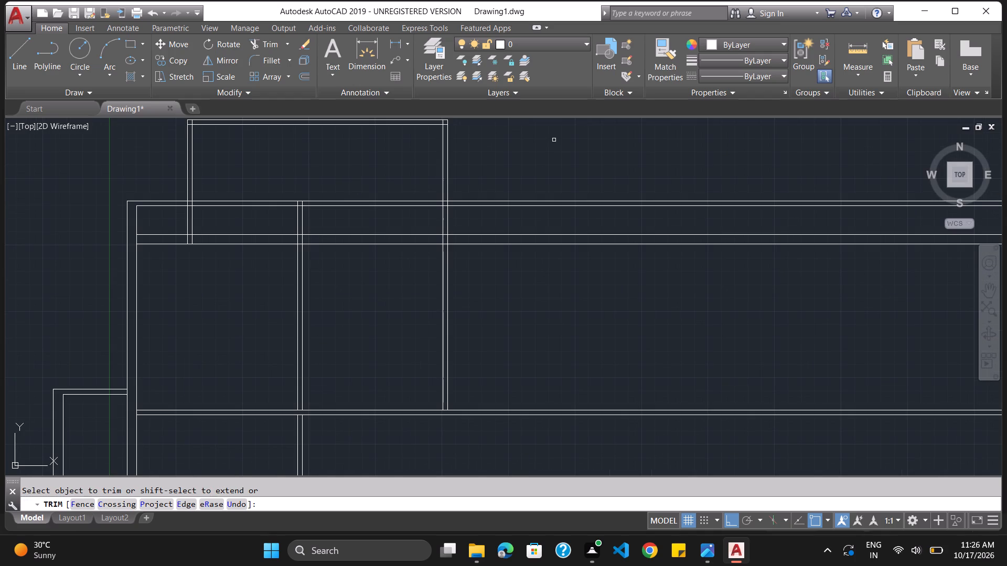
left_click(224, 206)
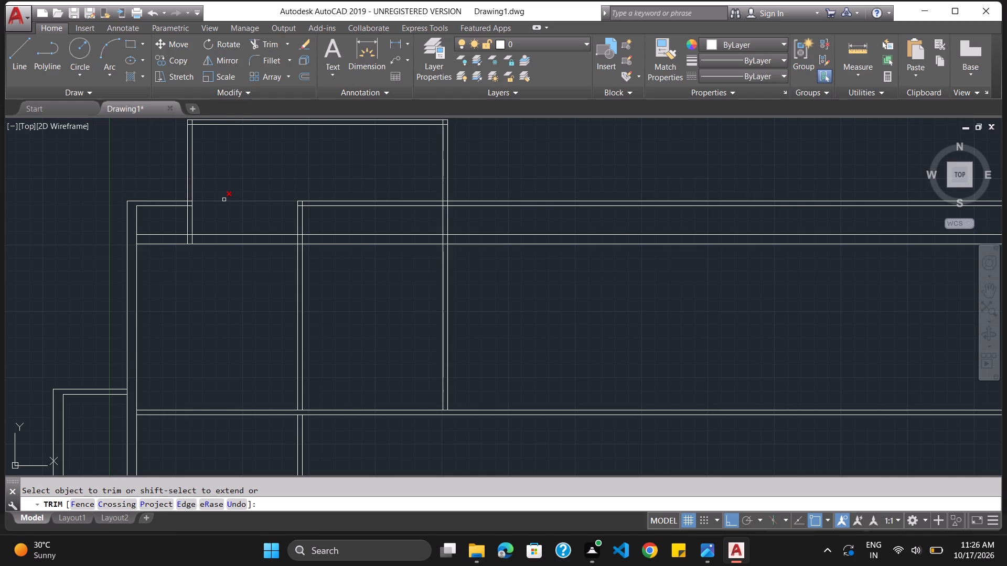
left_click(224, 200)
left_click(353, 201)
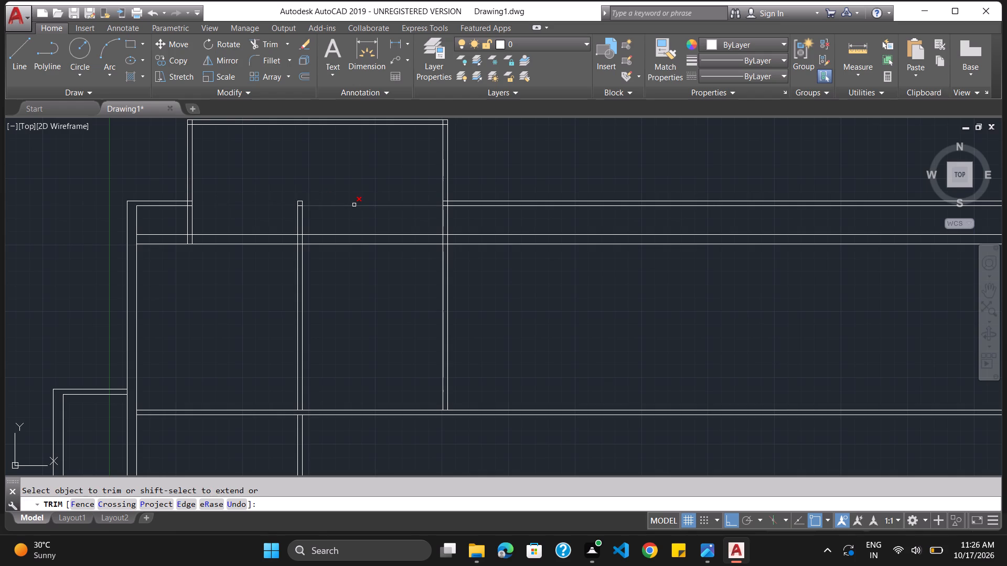
left_click(354, 205)
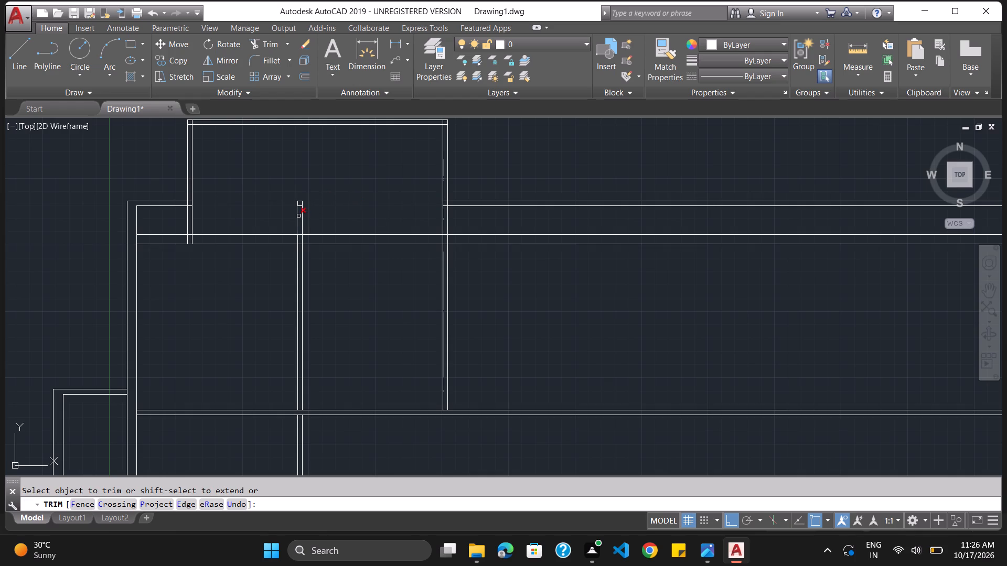
left_click(298, 216)
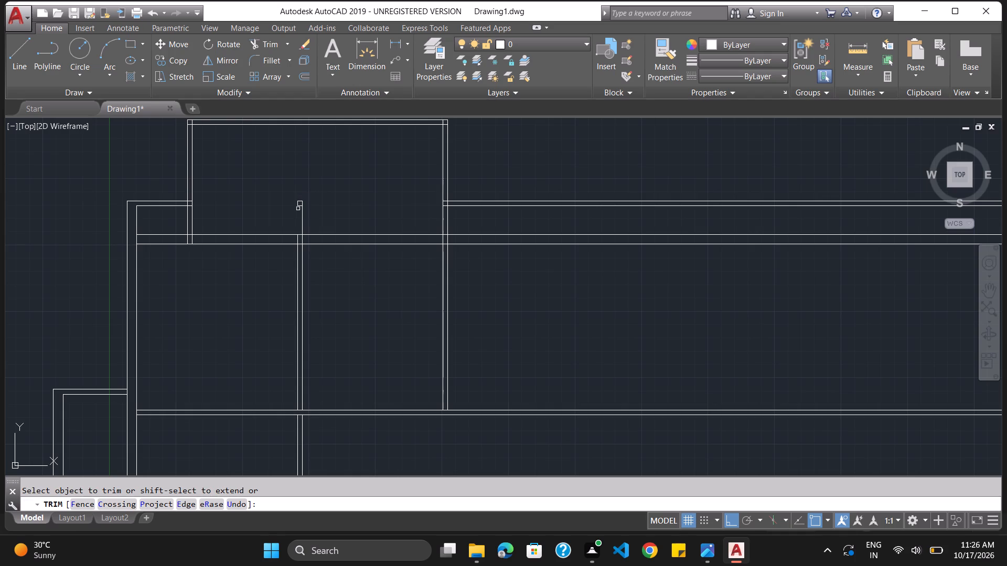
left_click(301, 215)
Trim the 9" horizontal wall's north line west of the northern room and both its lines east of the room.
left_click(160, 246)
key("ctrl+z")
left_click(165, 234)
left_click(545, 234)
left_click(543, 243)
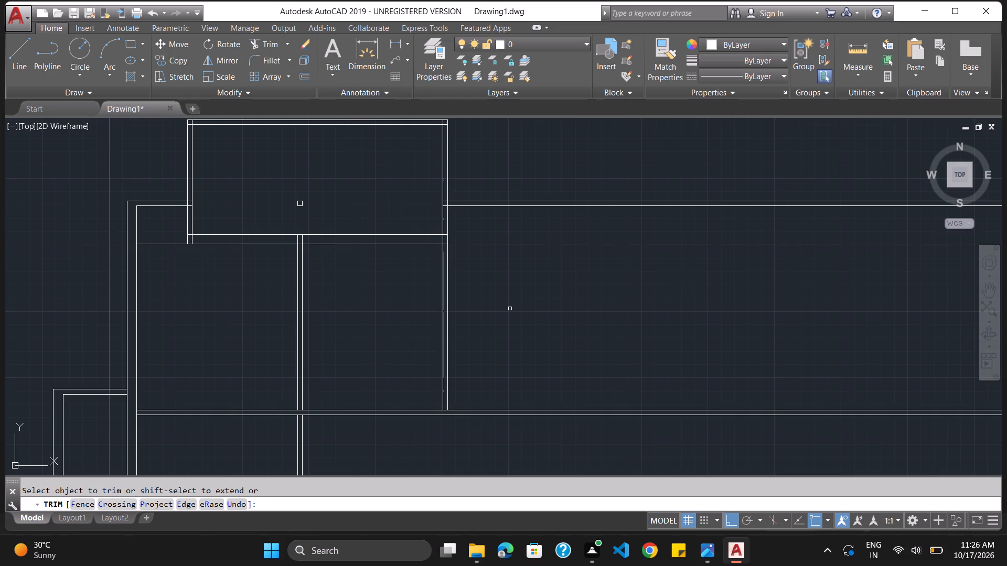
left_click(398, 508)
key("Escape")
Offset the east line of the northern room's east wall 5' to the east.
key("o")
key("Return")
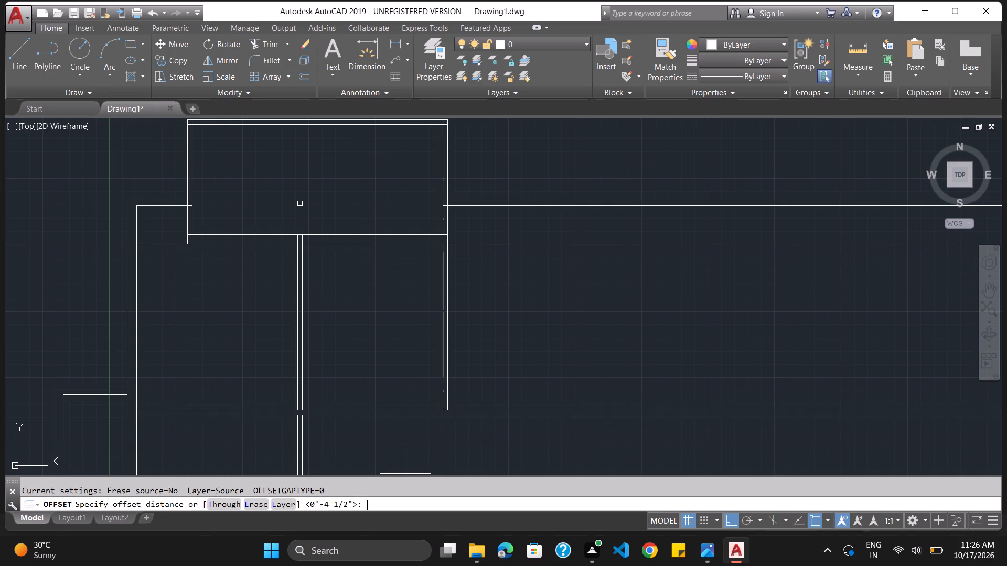
type("5'")
key("Return")
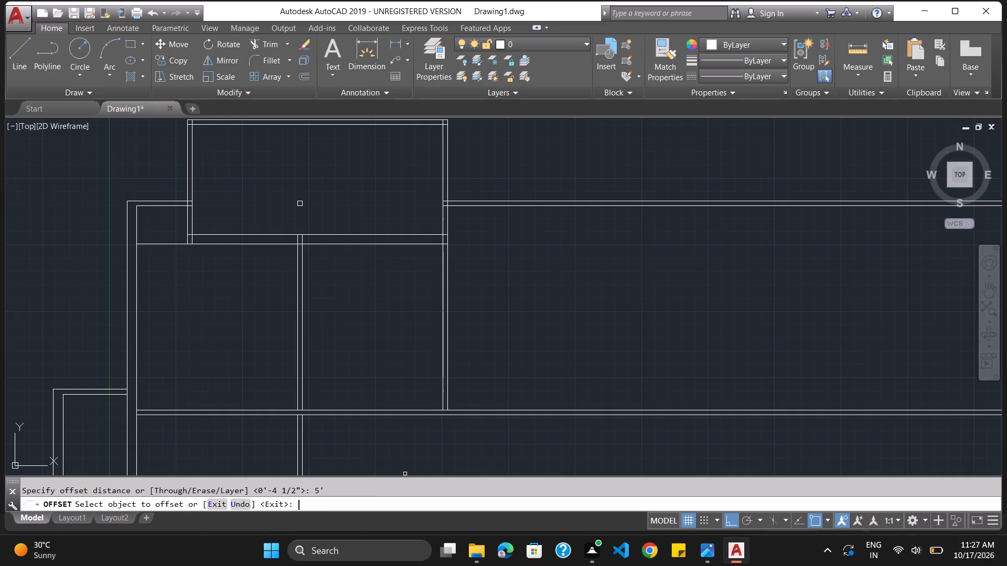
left_click_drag(447, 223, 552, 225)
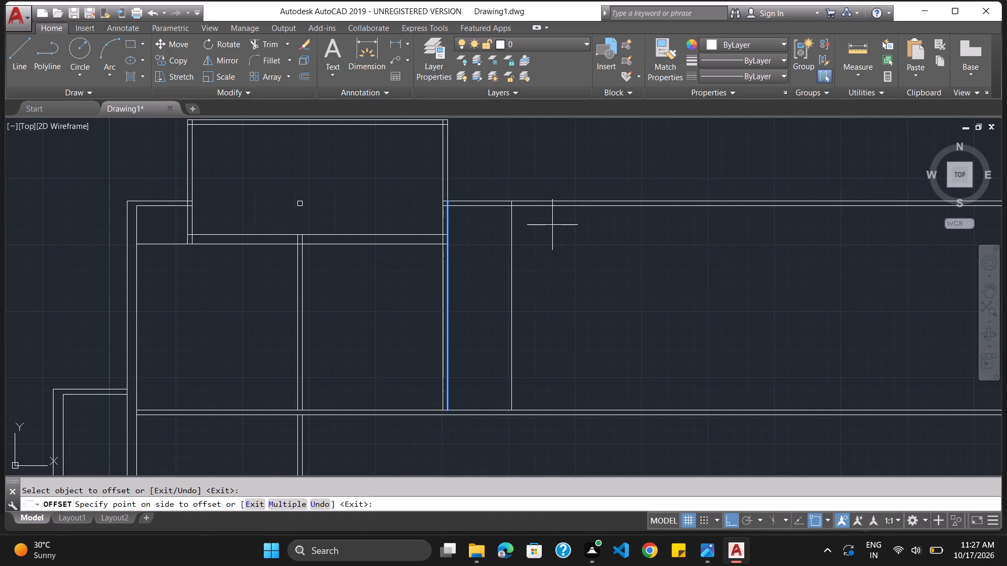
left_click_drag(552, 225, 553, 225)
left_click(553, 225)
key("Escape")
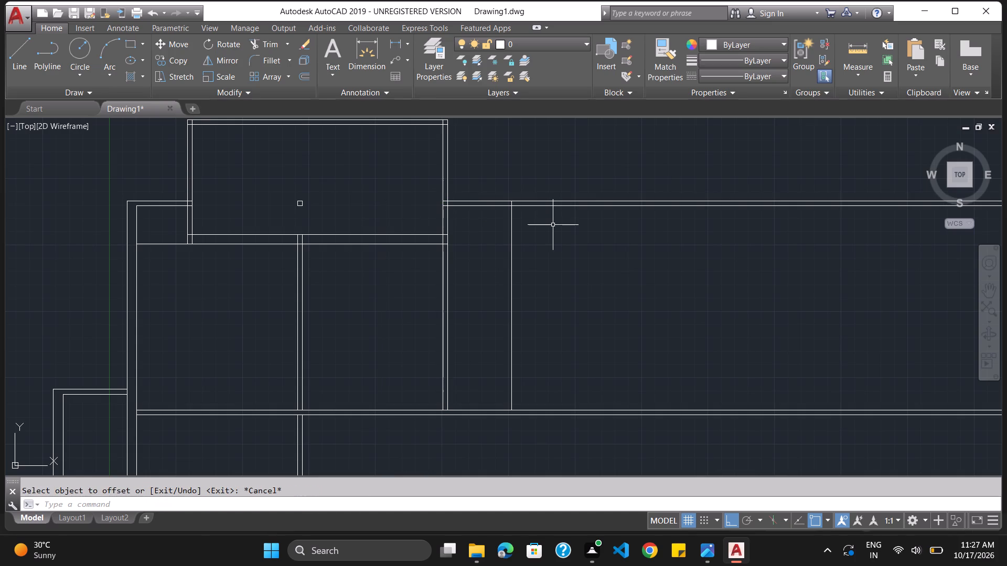
Offset the new vertical line 9" to the east to form the wall thickness.
key("o")
key("Return")
type("9'")
key("BackSpace")
key("shift+quotedbl")
key("Return")
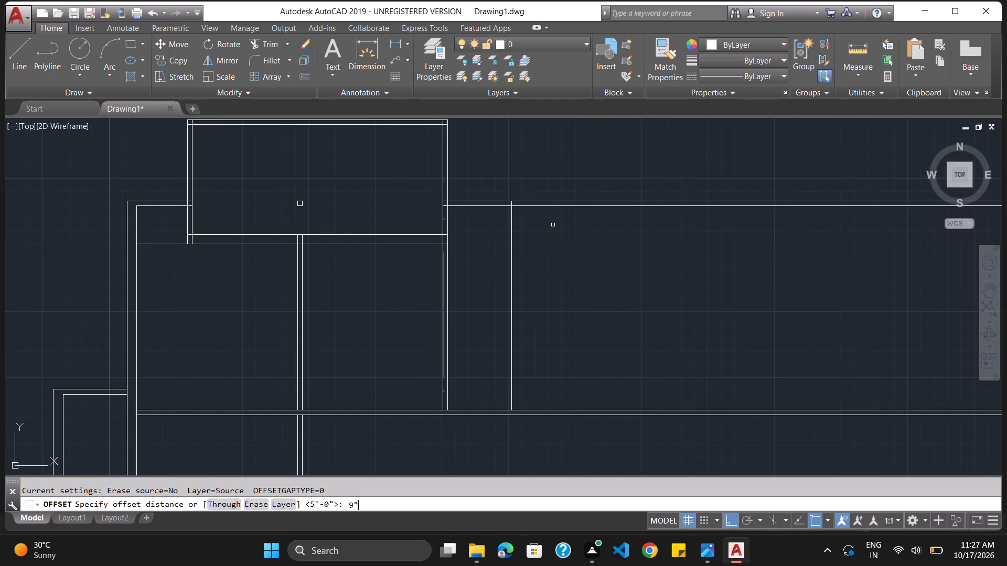
left_click_drag(512, 235, 543, 236)
left_click(543, 236)
key("Escape")
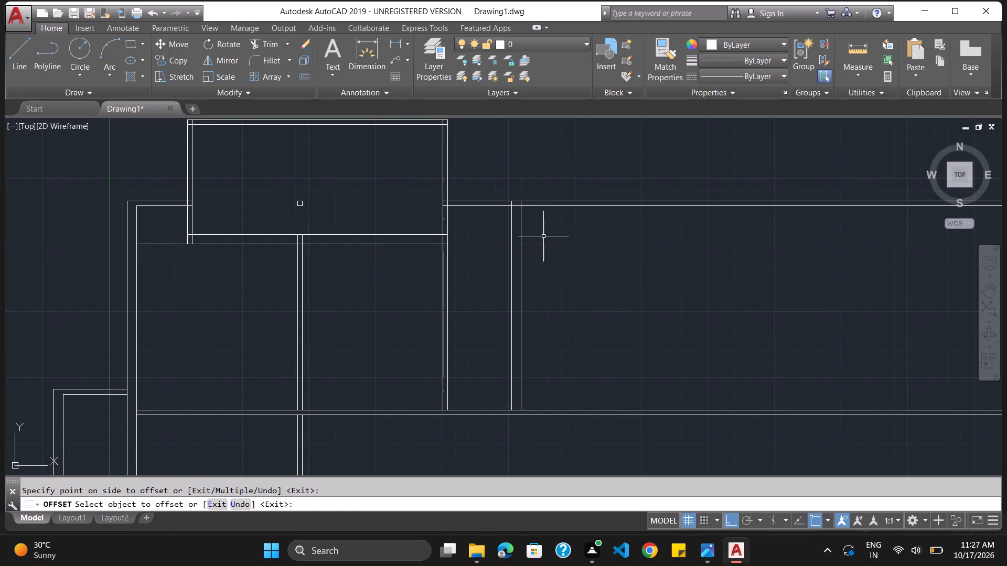
Offset the south line of the 4.5" horizontal wall east of the northern room 4'6" to the south.
key("Return")
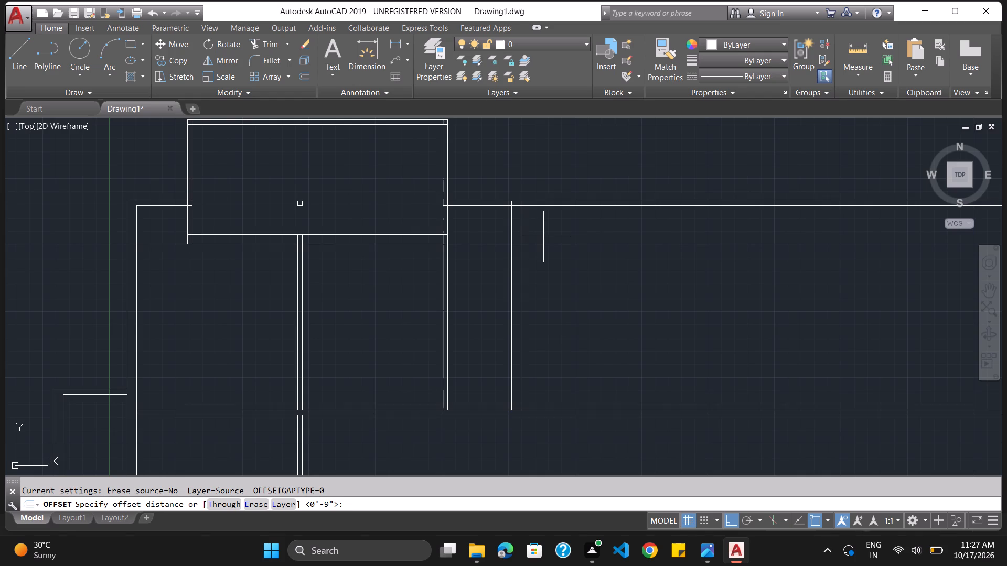
type("4'6\"")
key("Return")
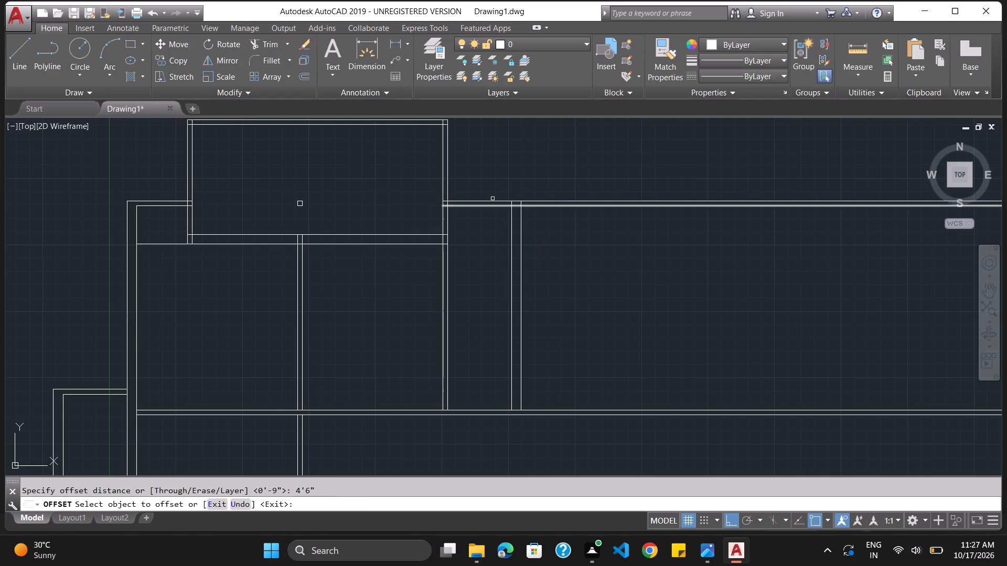
left_click(485, 204)
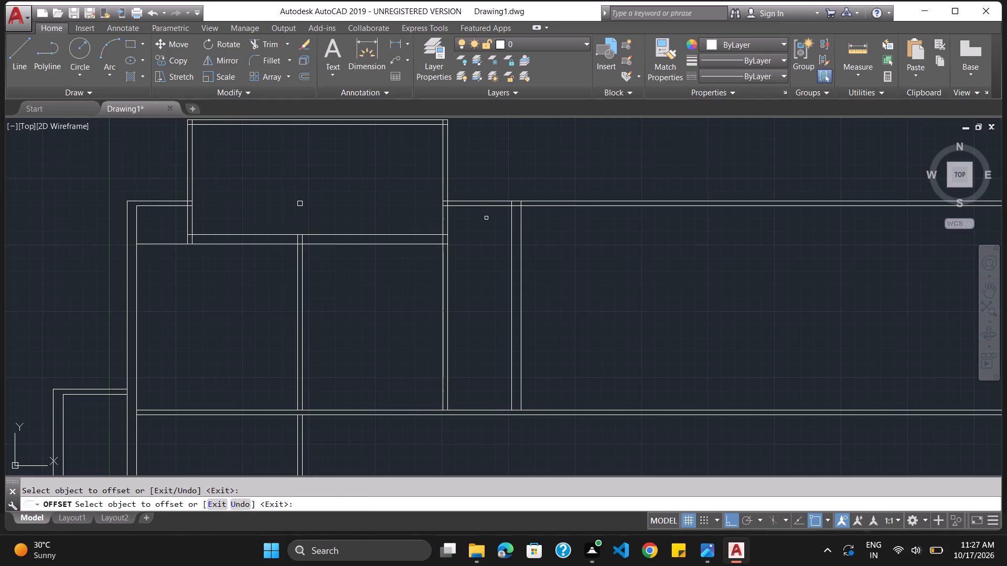
left_click_drag(489, 205, 488, 230)
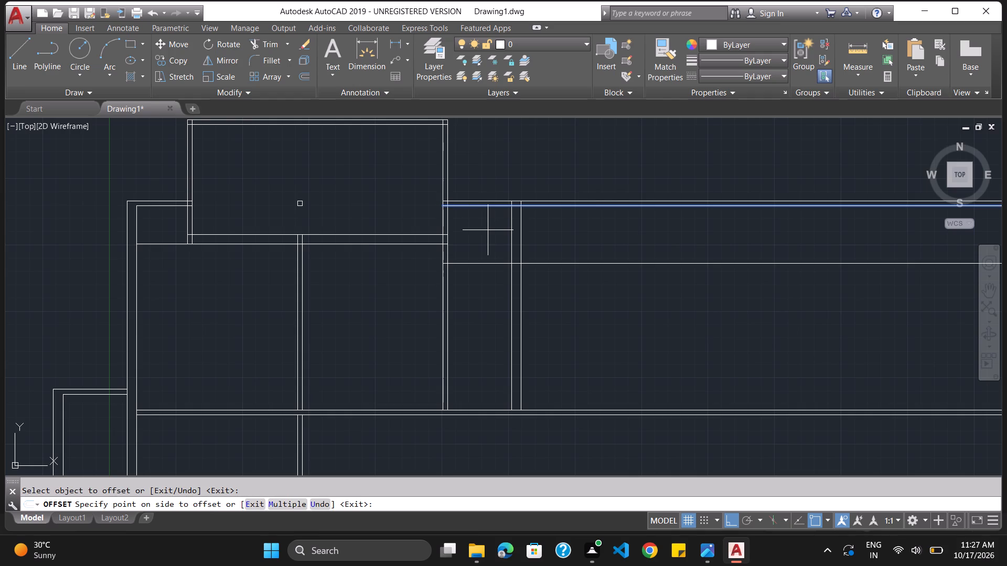
left_click(488, 230)
key("Escape")
Offset the new horizontal line 4.5" to the south to form the wall thickness.
key("o")
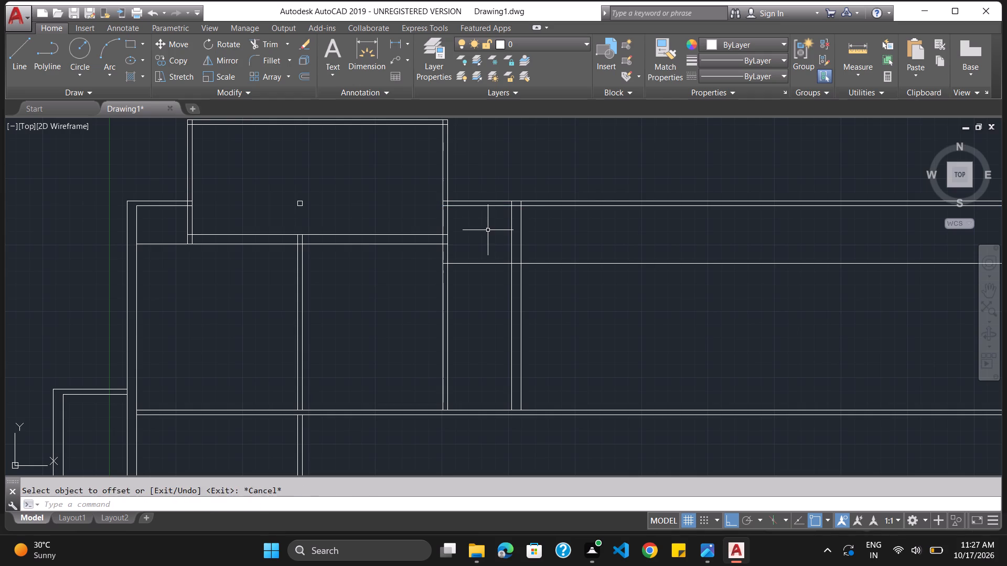
key("Return")
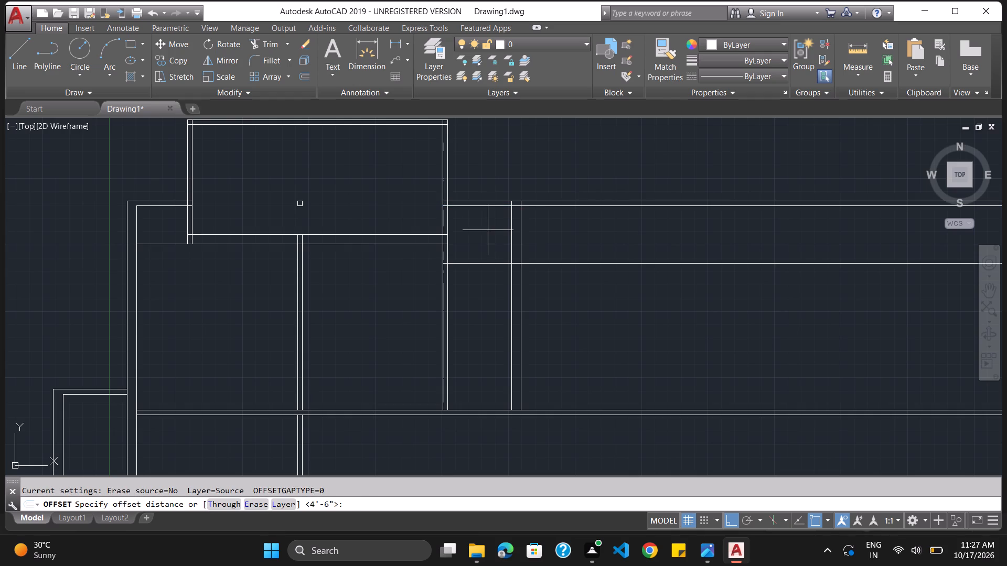
type("4.5\"")
key("Return")
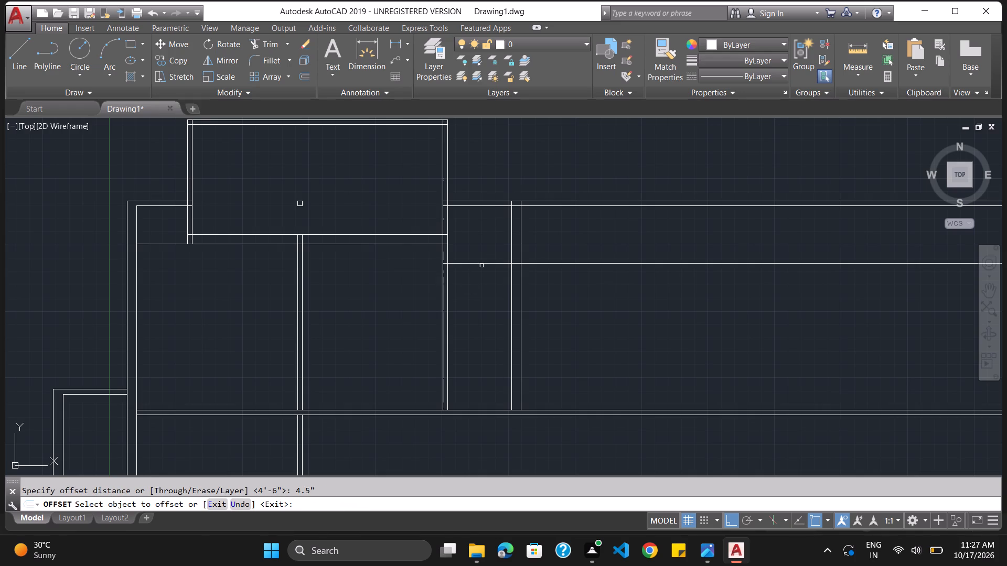
left_click_drag(483, 264, 484, 280)
left_click(484, 280)
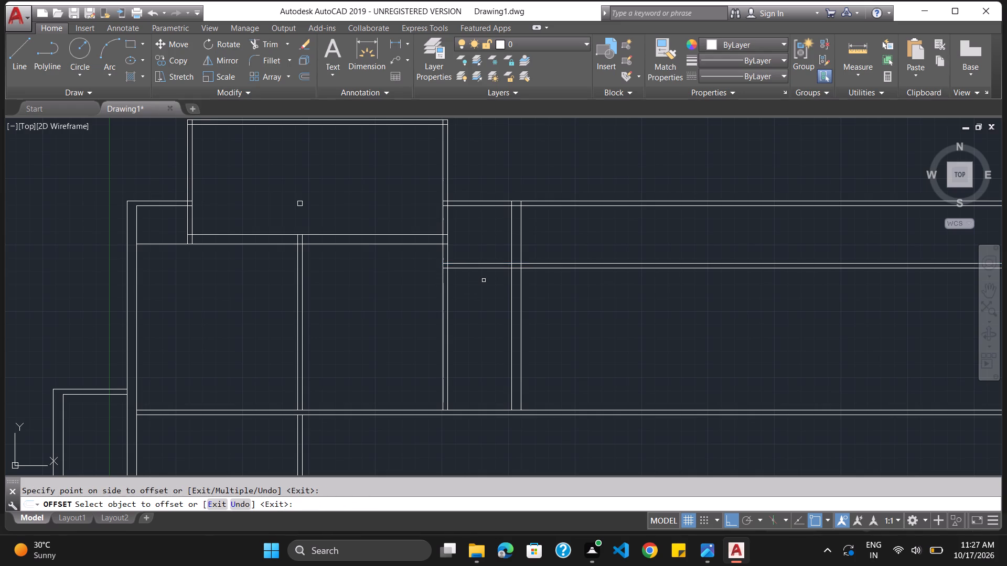
key("Escape")
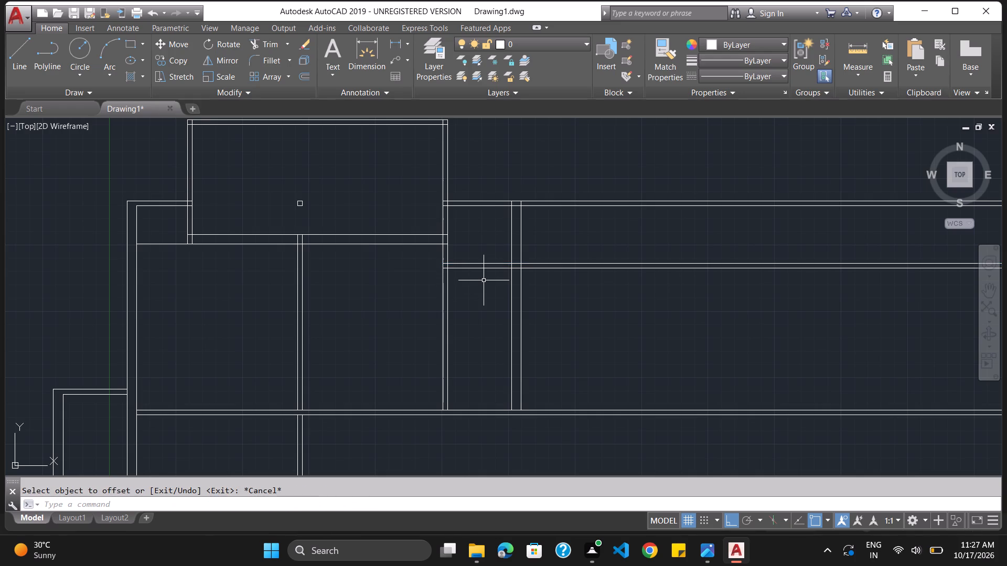
Trim the 4.5" vertical wall's east line between the northern room's 9" south wall and the new 4.5" horizontal wall.
type("trim")
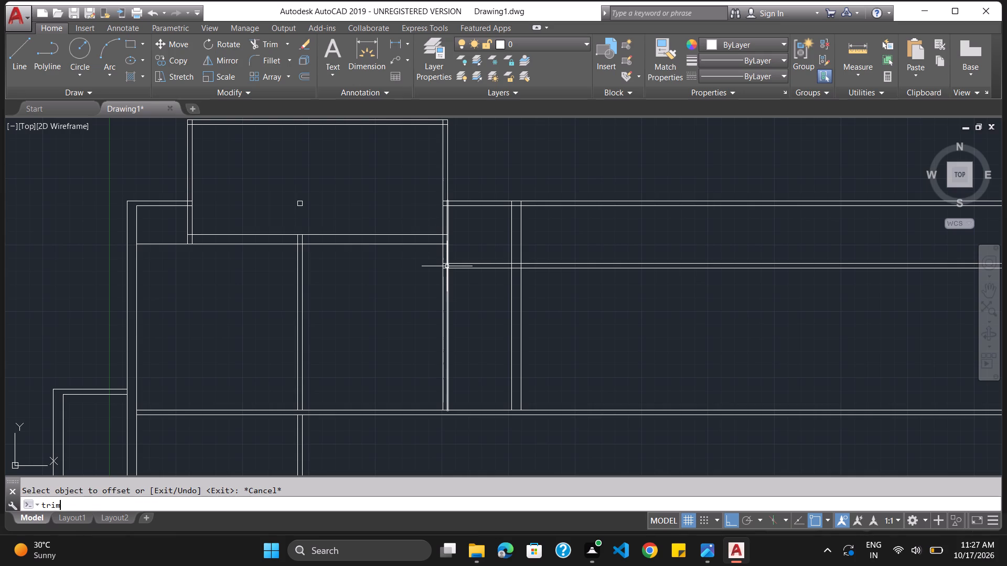
key("Return")
key("Return")
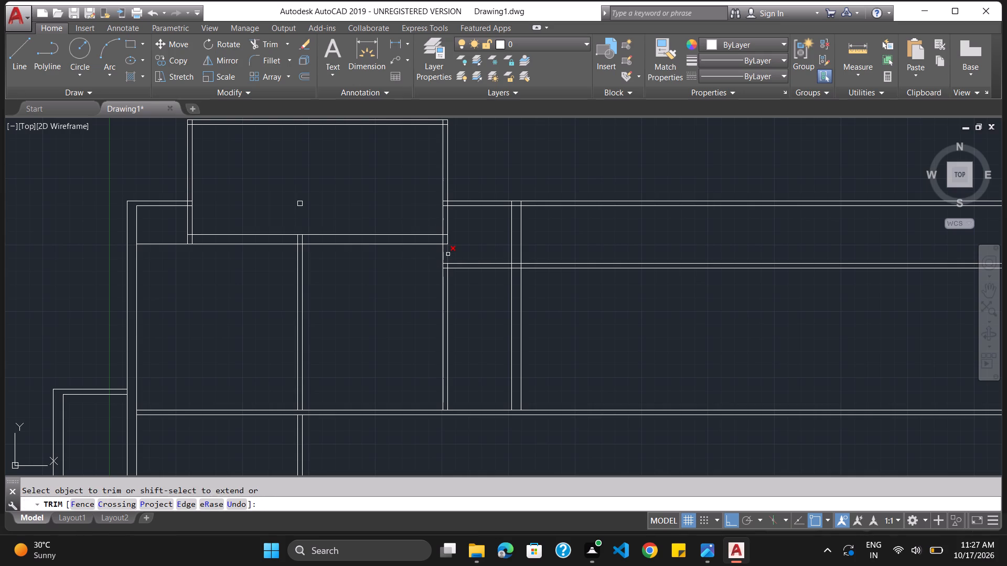
left_click(448, 254)
key("Escape")
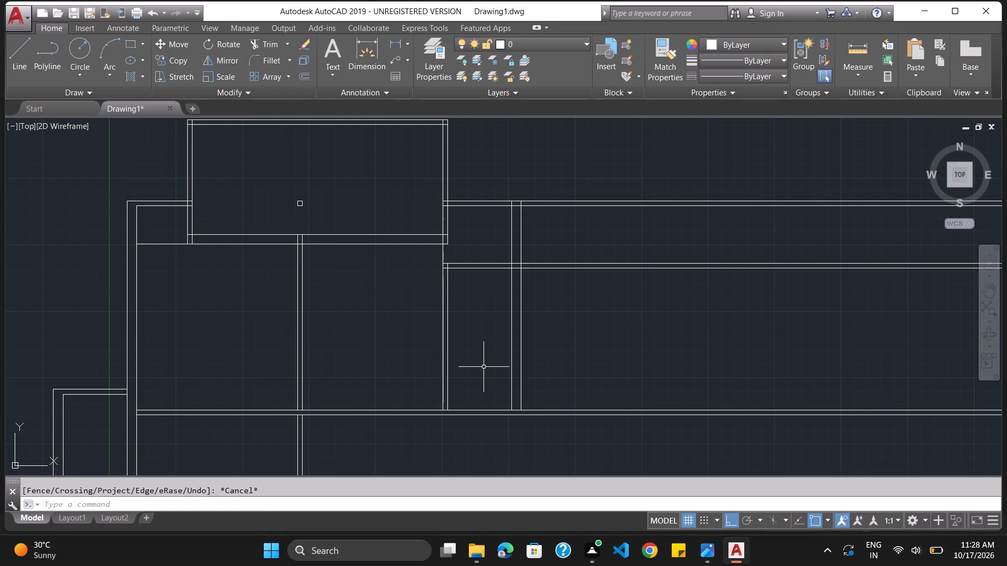
Offset the new 4.5" horizontal wall's south line 7' to the south.
key("o")
key("Return")
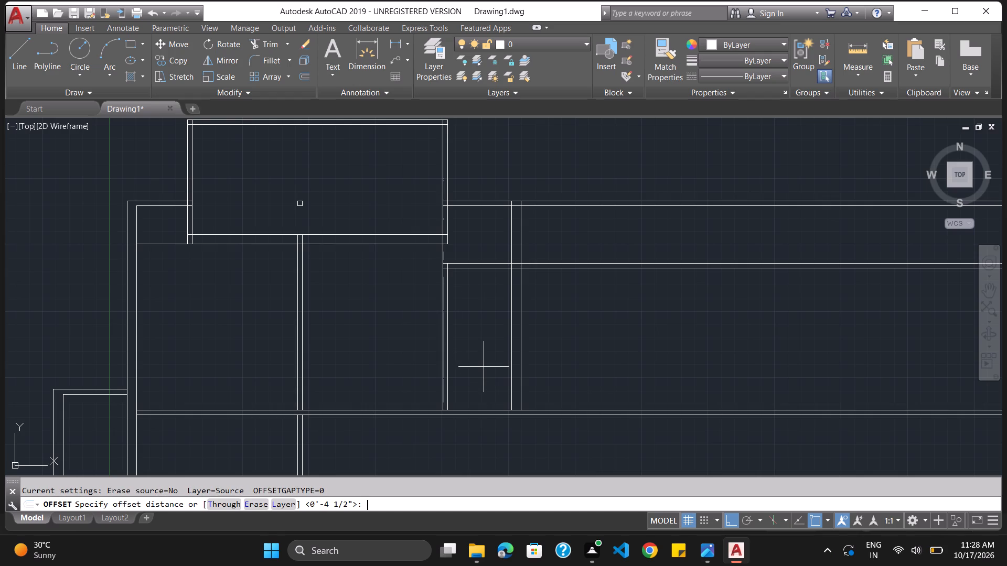
key("7")
key("apostrophe")
key("Return")
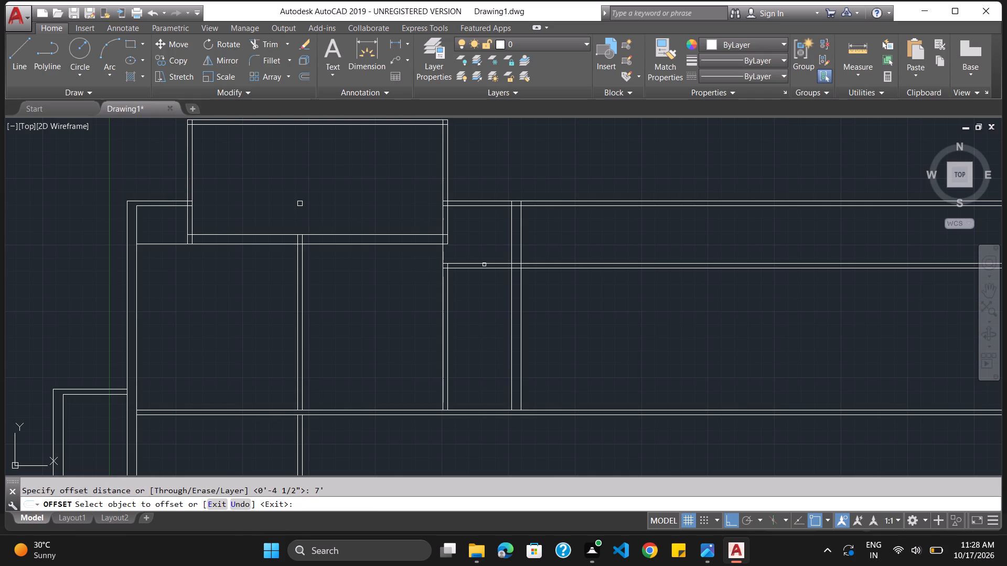
left_click_drag(484, 267, 483, 328)
left_click(483, 328)
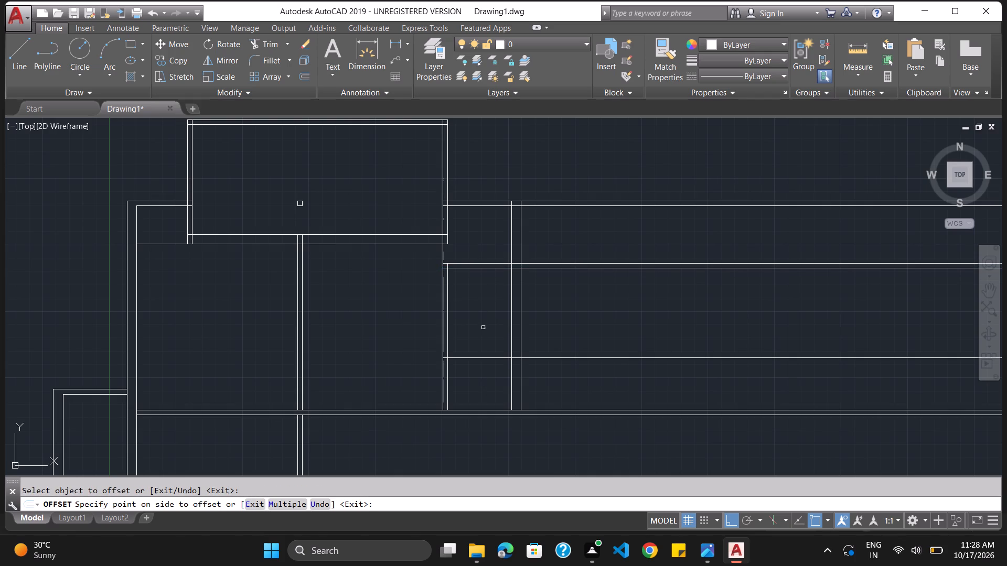
key("Escape")
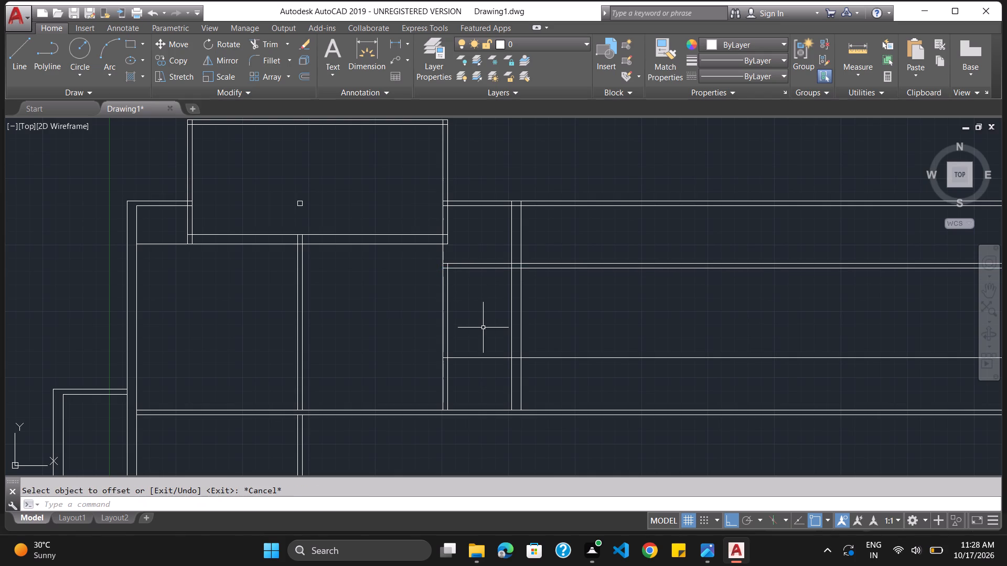
Offset the lowest new horizontal line east of the 4.5" vertical wall 4.5" to the south to form the wall thickness.
key("o")
key("Return")
key("4")
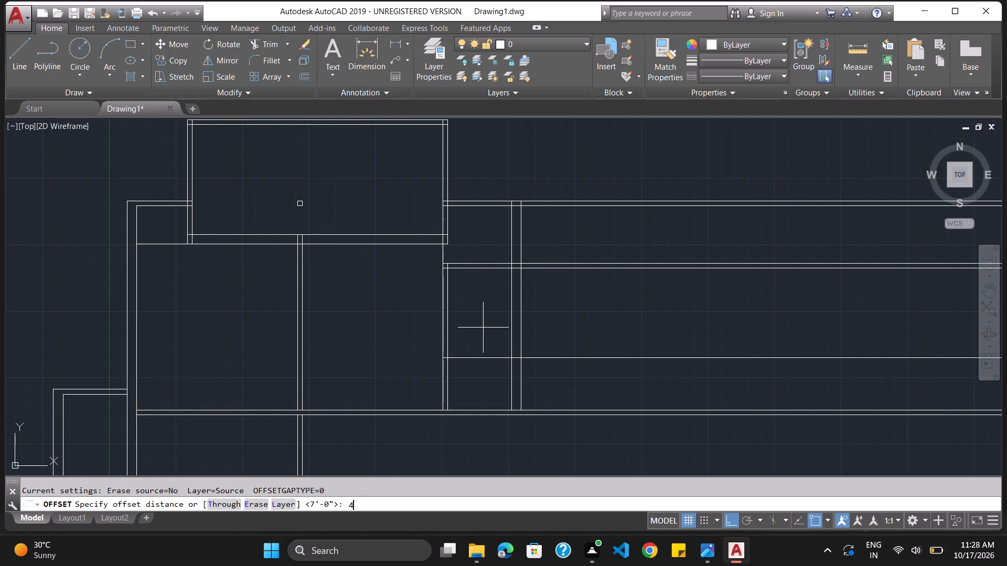
key("period")
type("5\"")
key("Return")
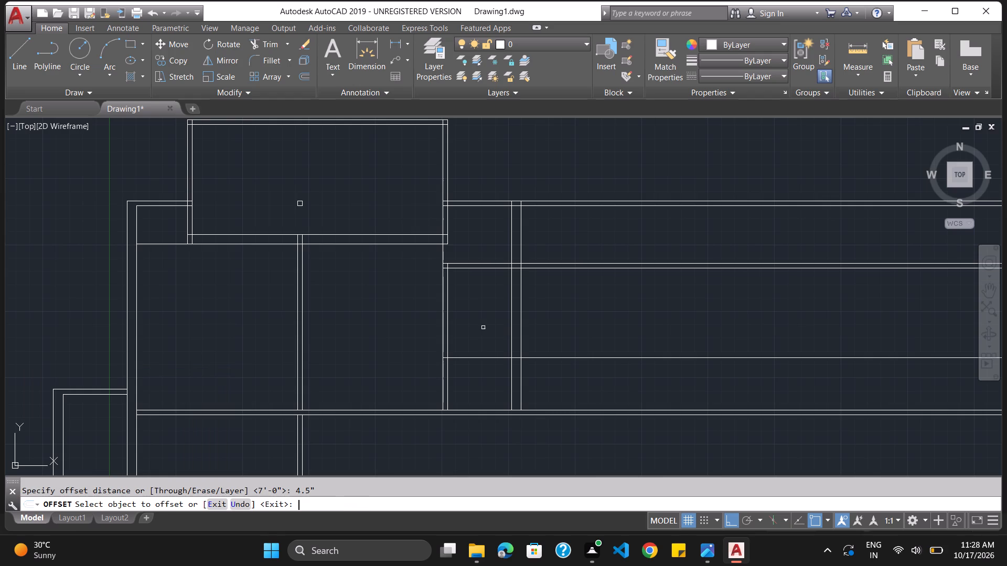
left_click_drag(481, 356, 480, 384)
left_click(480, 384)
key("Escape")
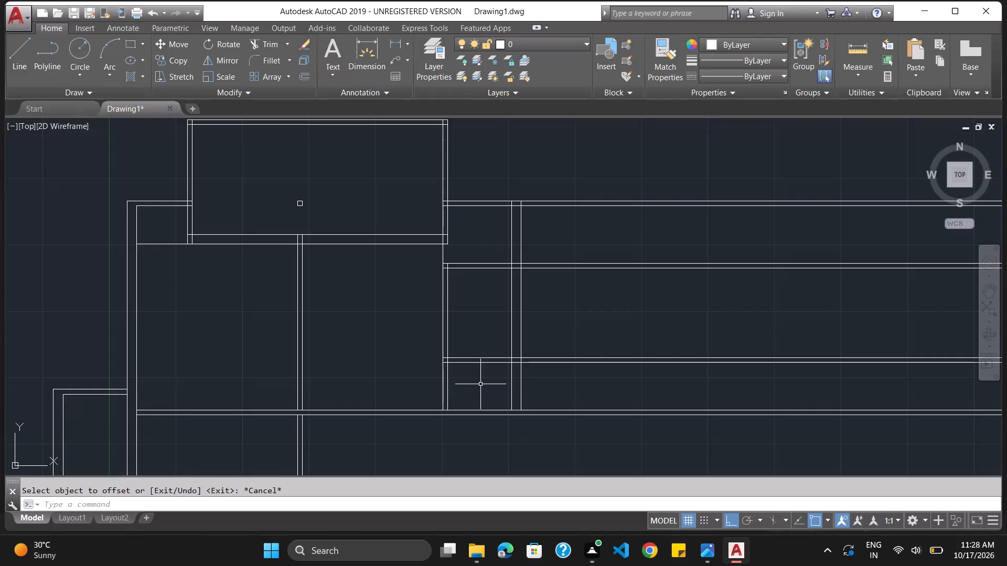
key("Escape")
key("BackSpace")
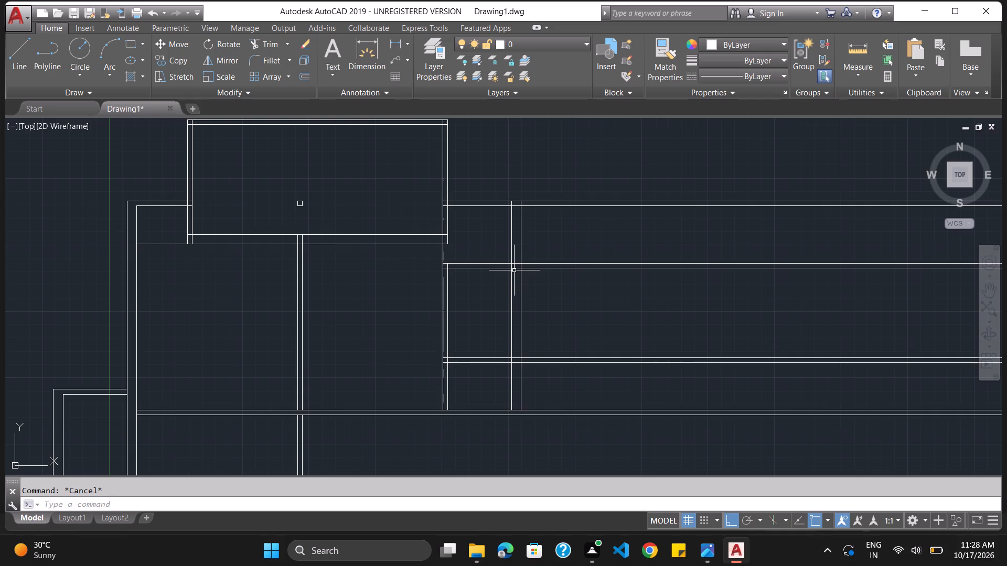
Trim the crossing lines where the upper 4.5" horizontal wall meets the 4.5" vertical wall and the 9" vertical wall to its east.
key("t")
type("rim")
key("Return")
key("Return")
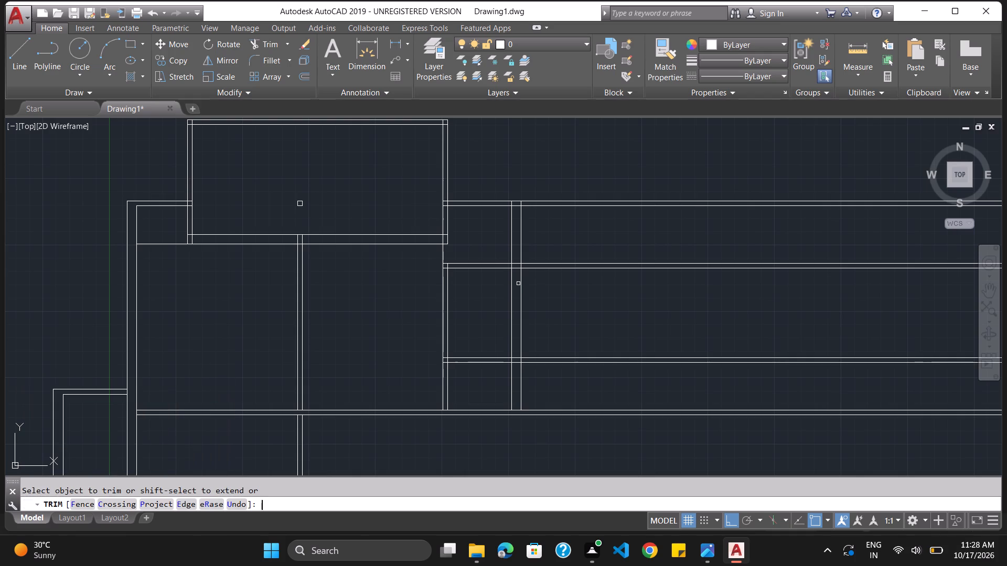
scroll(517, 271, "up", 2, "ctrl")
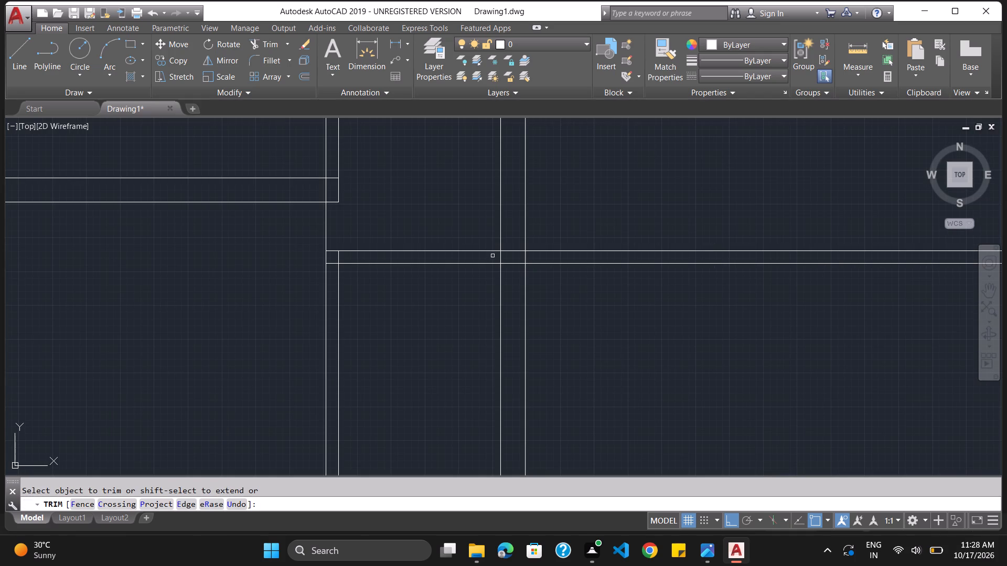
left_click(501, 258)
left_click(338, 258)
key("ctrl+z")
left_click(329, 263)
left_click(530, 265)
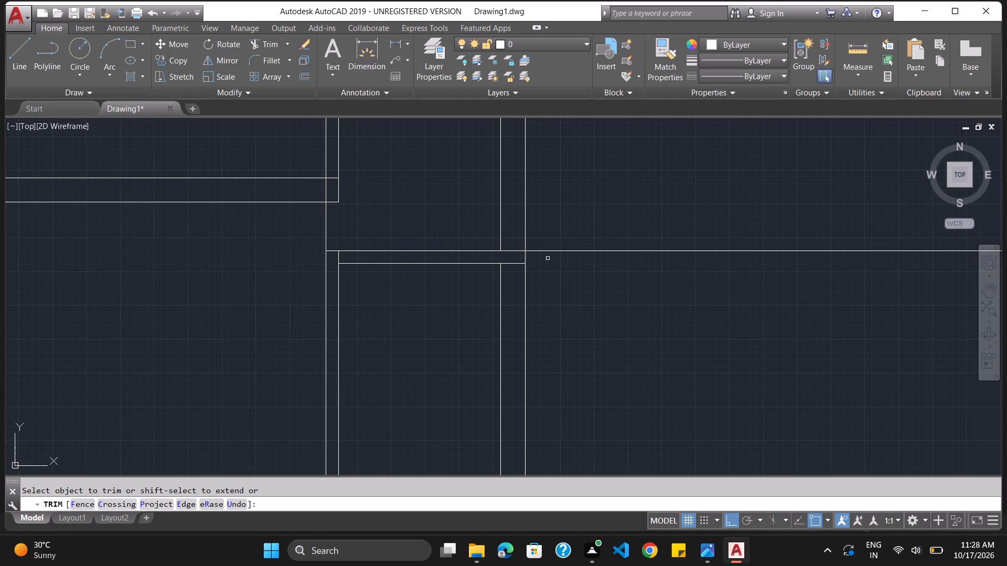
key("ctrl+z")
left_click(517, 263)
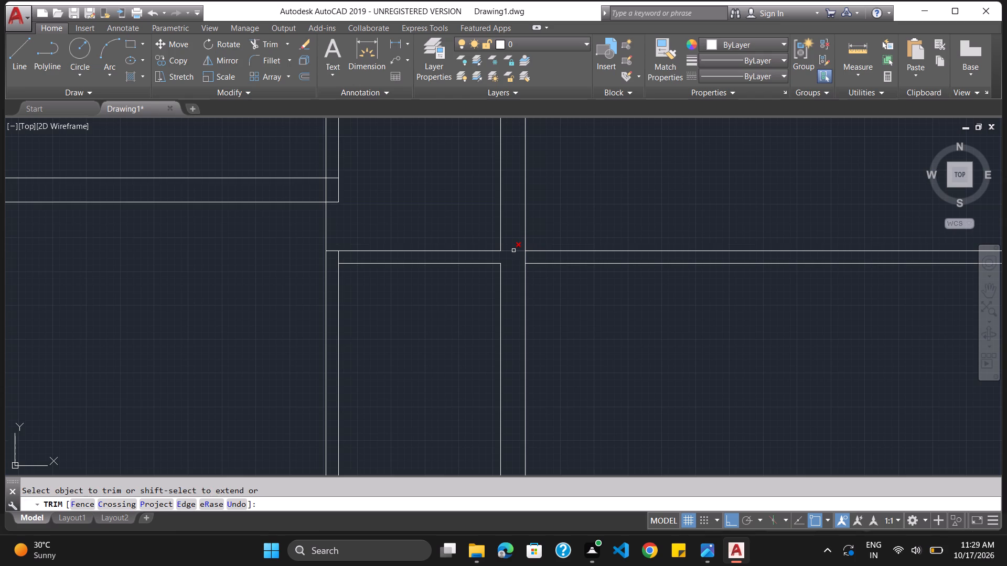
left_click(513, 251)
key("Escape")
Erase the two leftover lines of the upper 4.5" horizontal wall that run east beyond the 9" vertical wall.
type("tro")
key("BackSpace")
key("Delete")
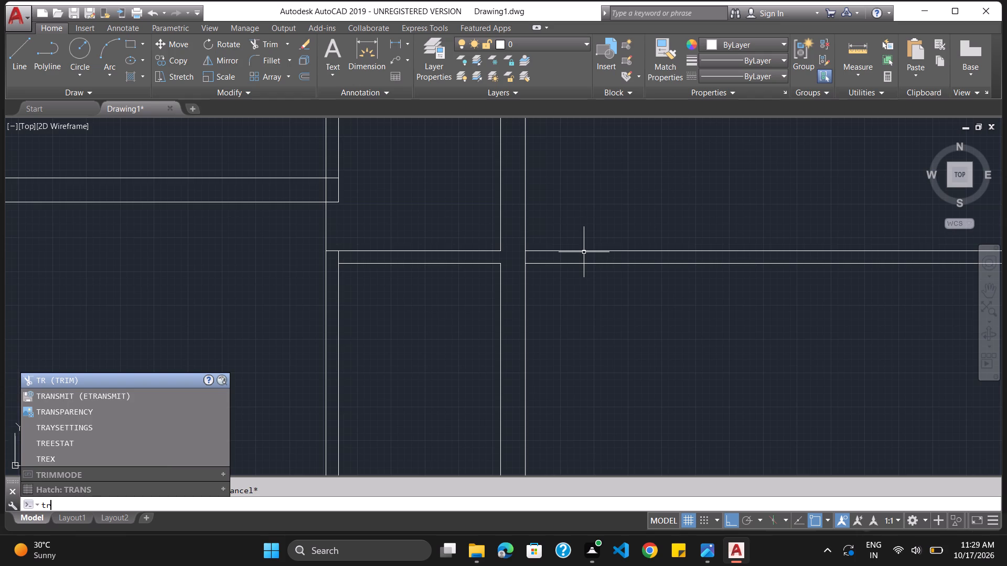
key("BackSpace")
key("BackSpace")
key("BackSpace")
key("BackSpace")
left_click(584, 252)
key("Delete")
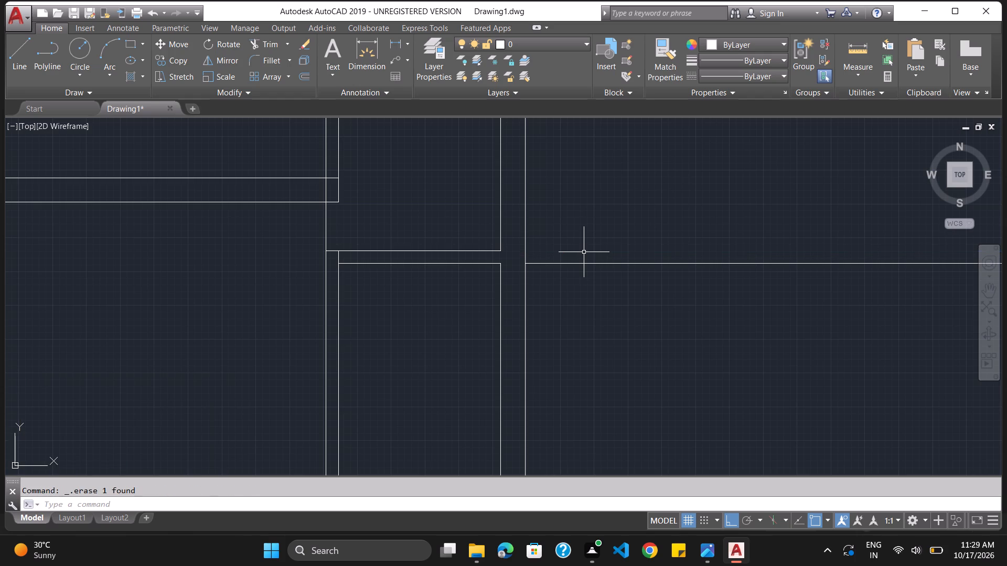
left_click(578, 265)
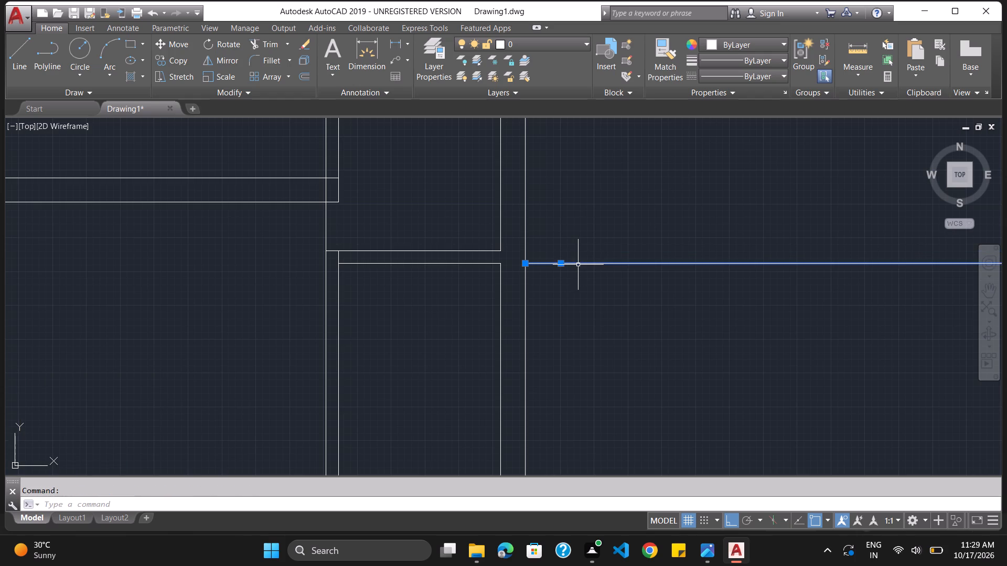
key("Delete")
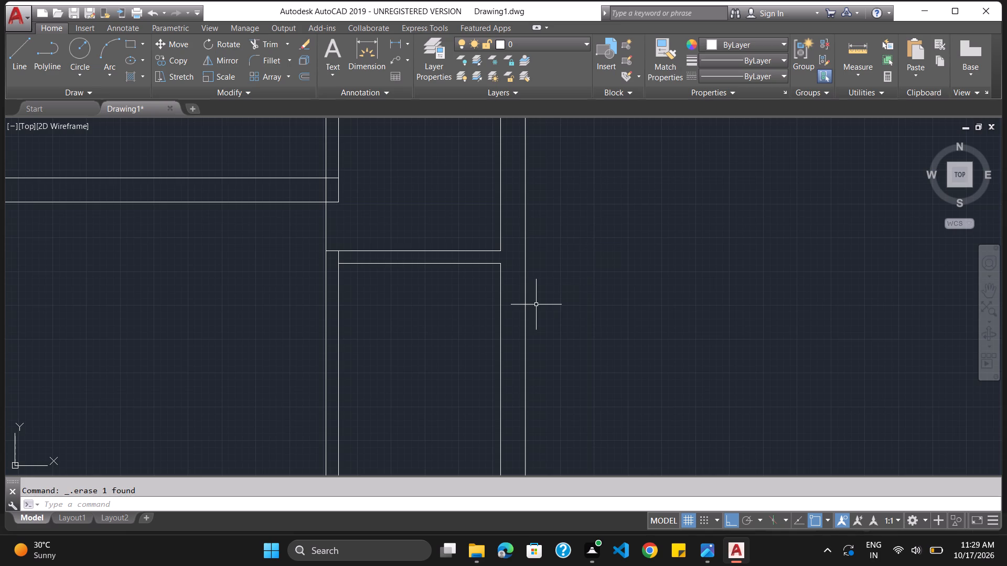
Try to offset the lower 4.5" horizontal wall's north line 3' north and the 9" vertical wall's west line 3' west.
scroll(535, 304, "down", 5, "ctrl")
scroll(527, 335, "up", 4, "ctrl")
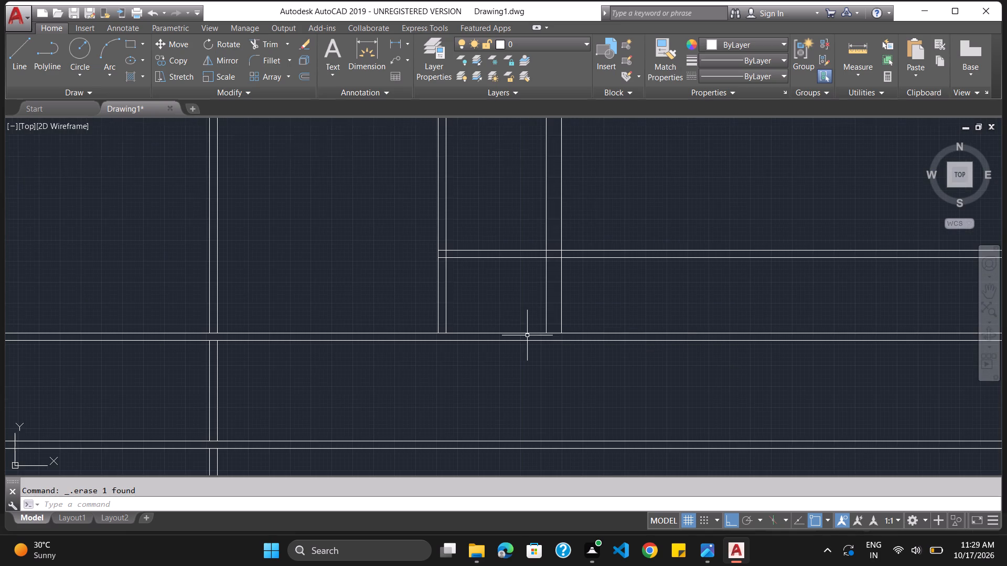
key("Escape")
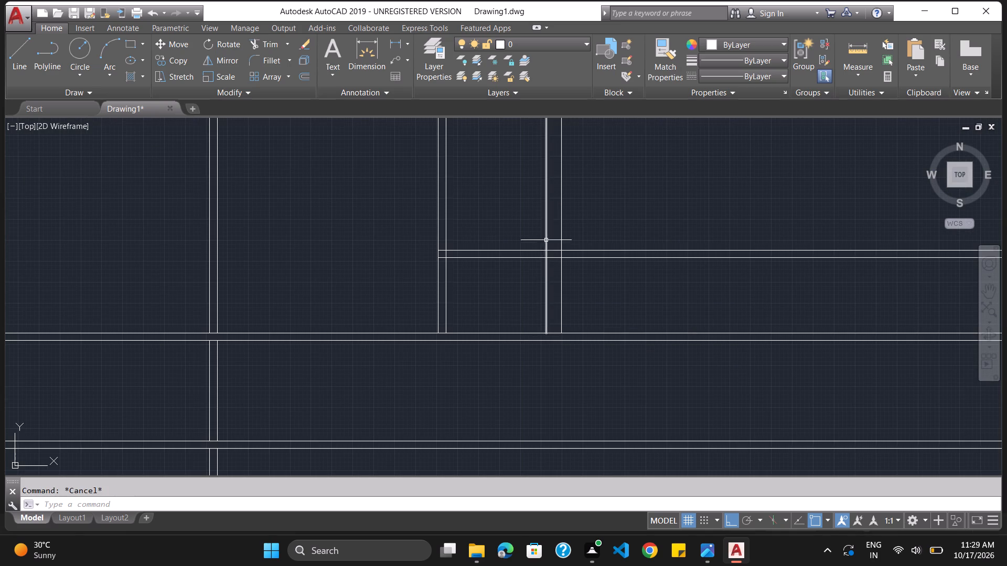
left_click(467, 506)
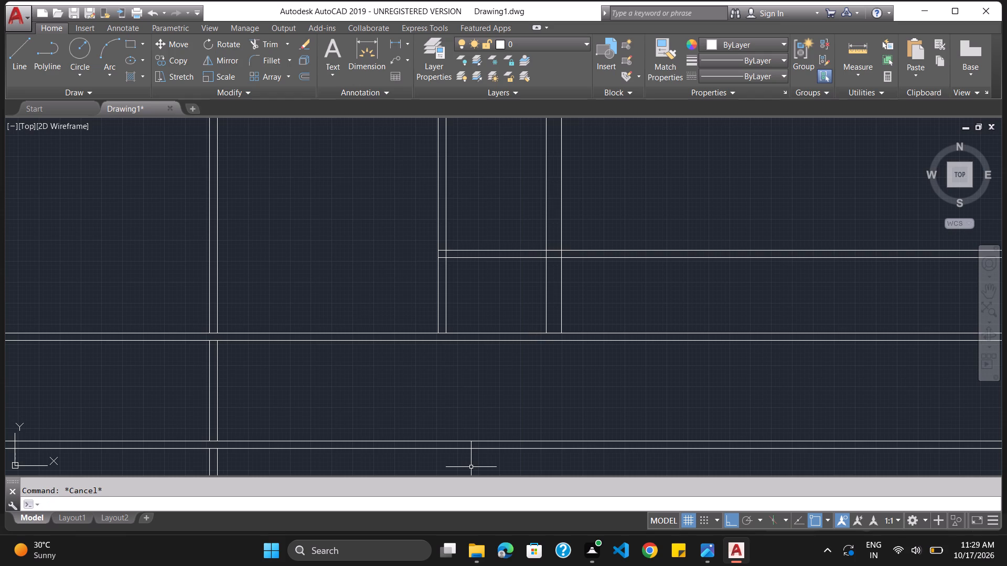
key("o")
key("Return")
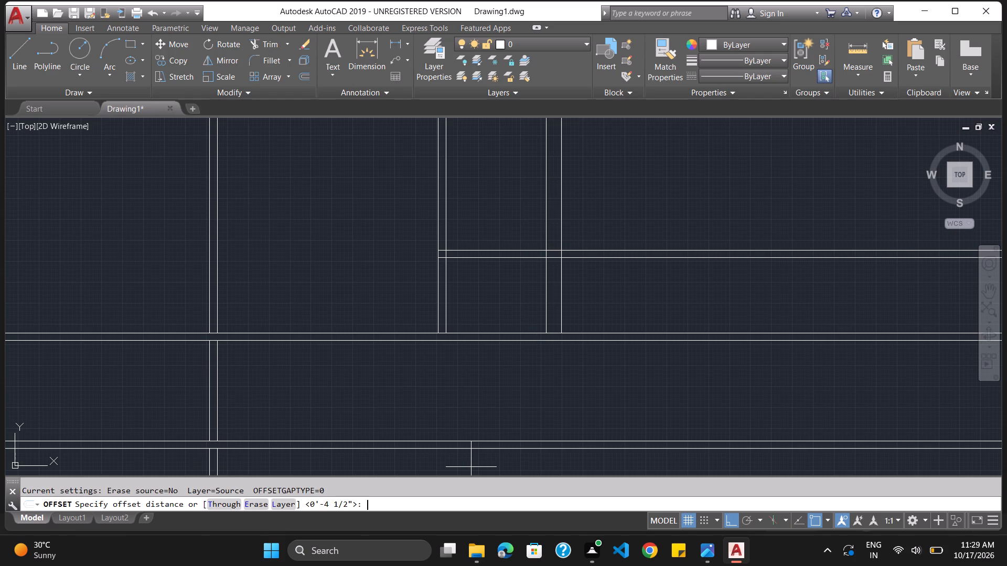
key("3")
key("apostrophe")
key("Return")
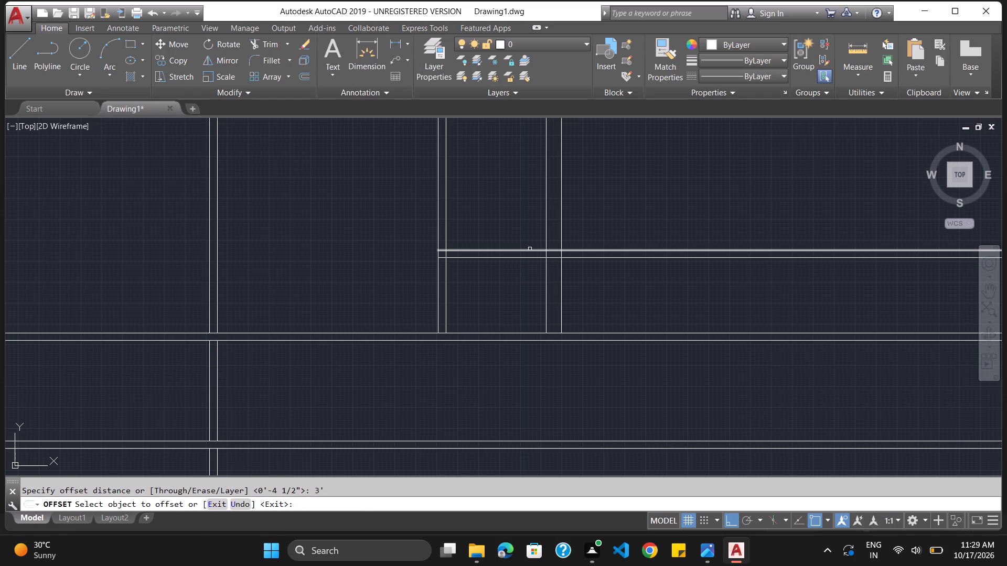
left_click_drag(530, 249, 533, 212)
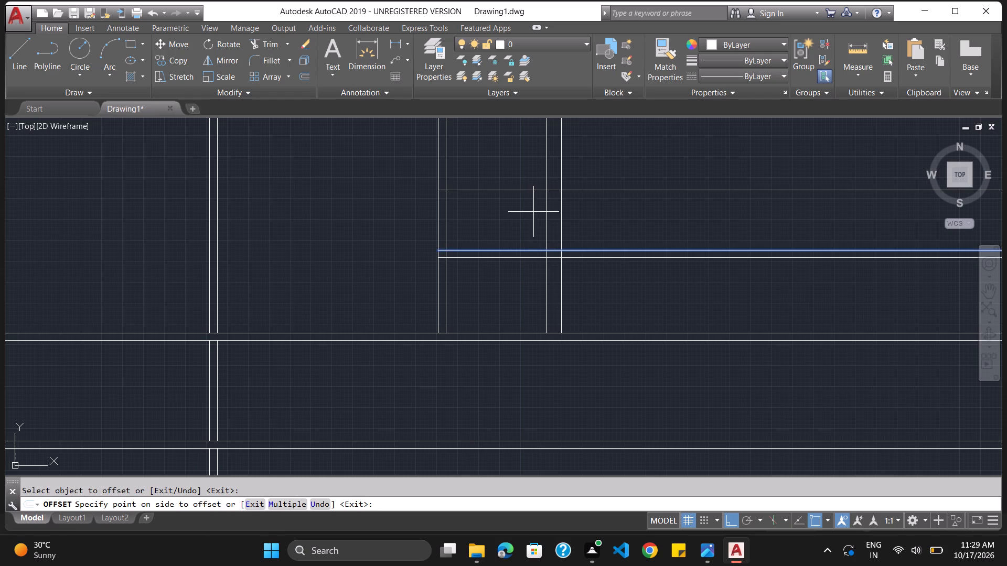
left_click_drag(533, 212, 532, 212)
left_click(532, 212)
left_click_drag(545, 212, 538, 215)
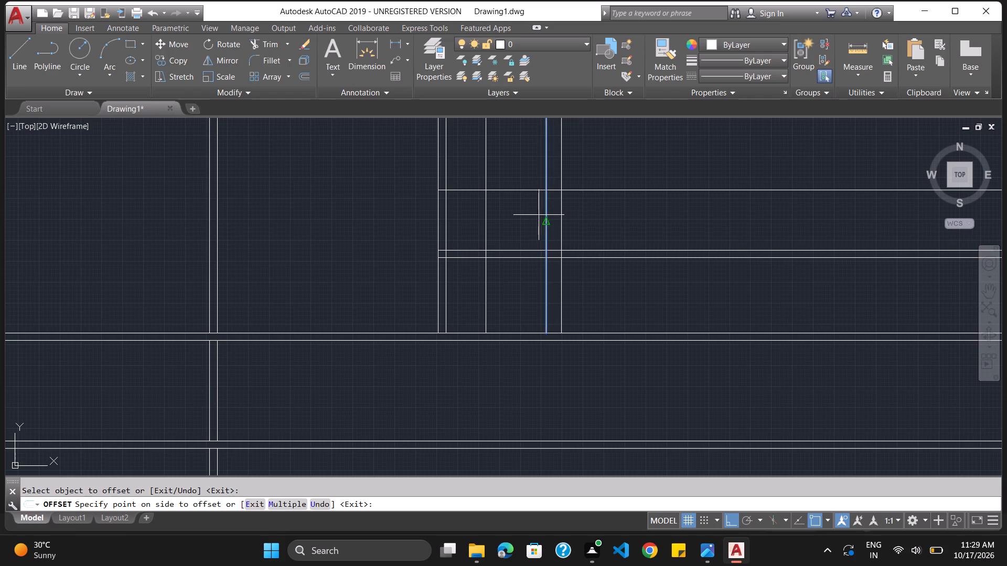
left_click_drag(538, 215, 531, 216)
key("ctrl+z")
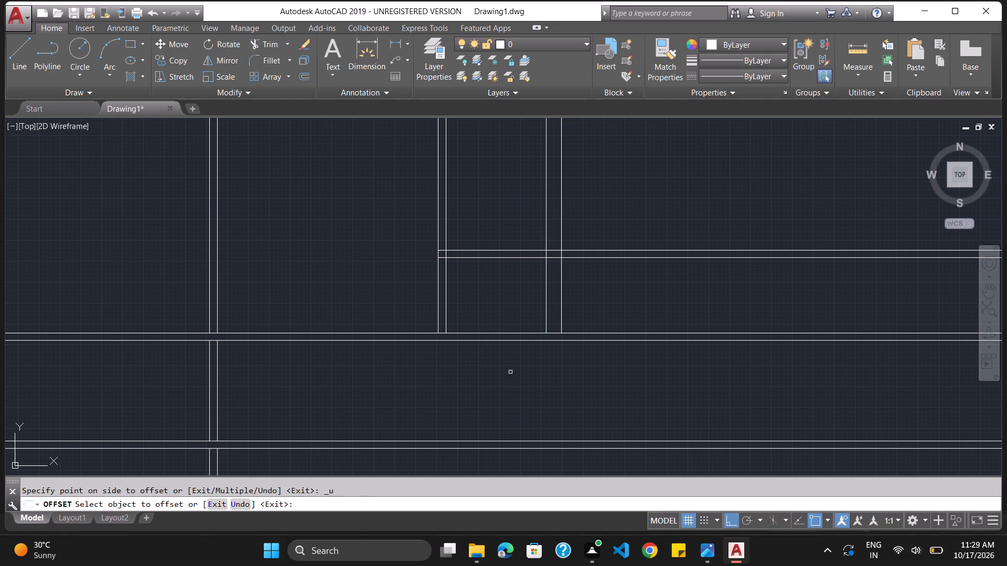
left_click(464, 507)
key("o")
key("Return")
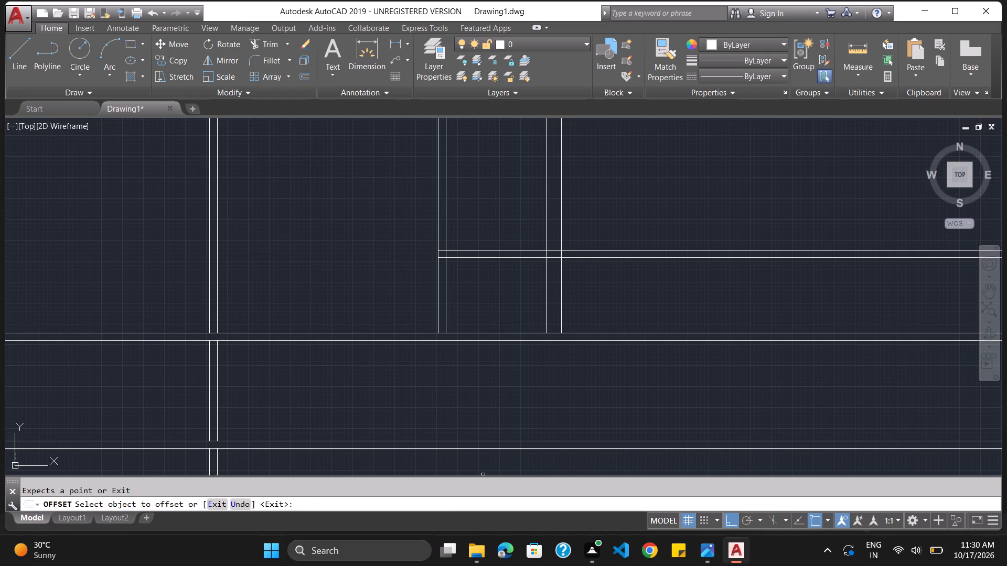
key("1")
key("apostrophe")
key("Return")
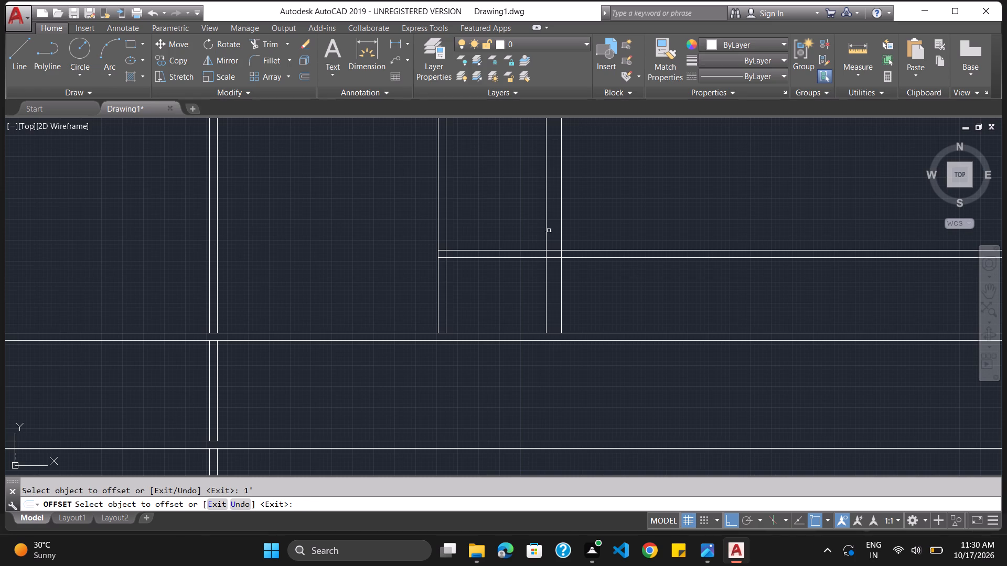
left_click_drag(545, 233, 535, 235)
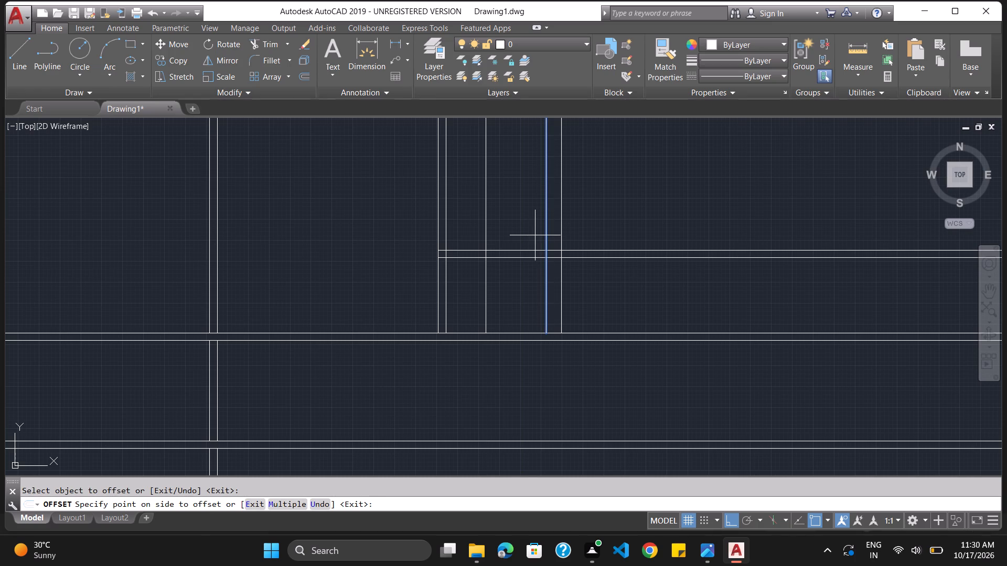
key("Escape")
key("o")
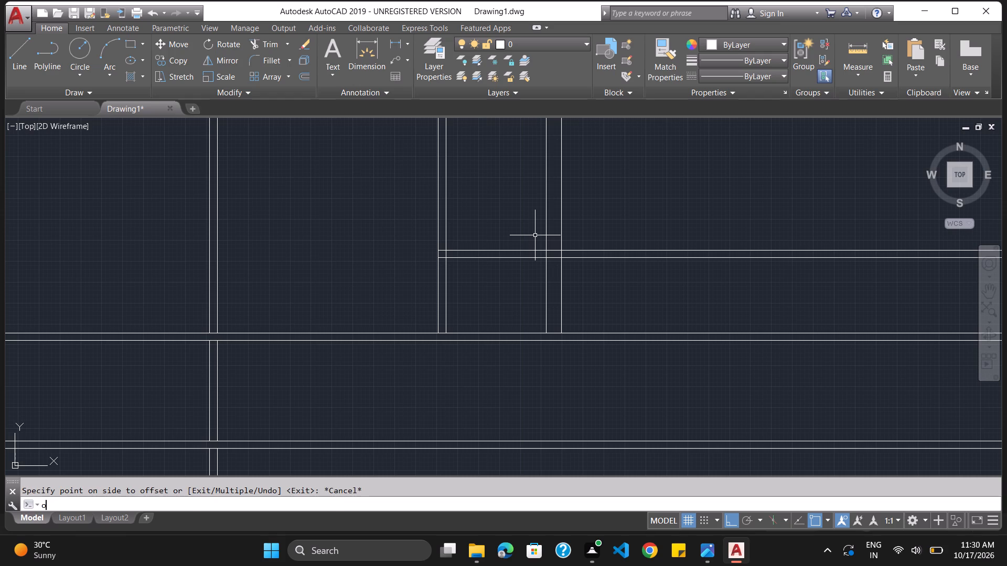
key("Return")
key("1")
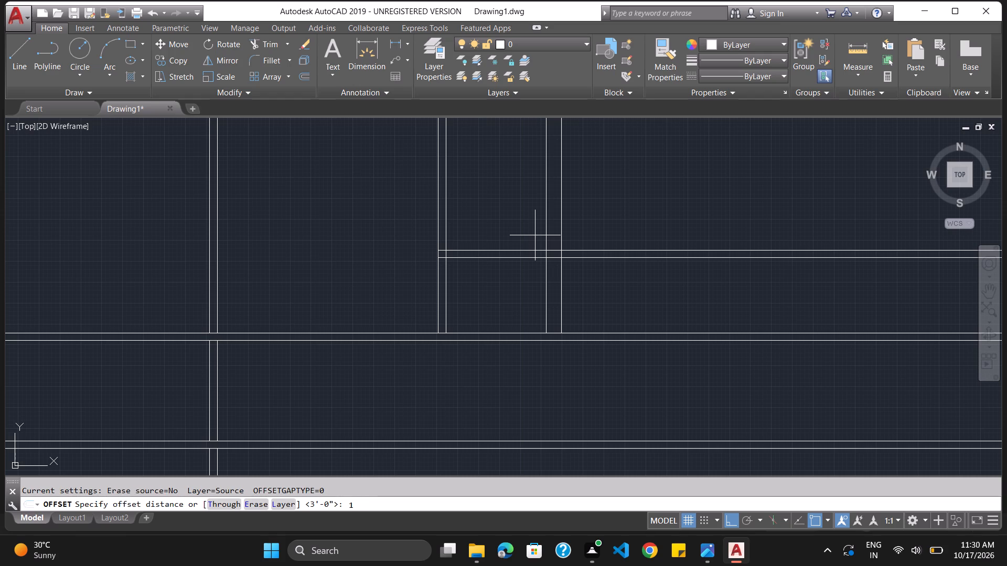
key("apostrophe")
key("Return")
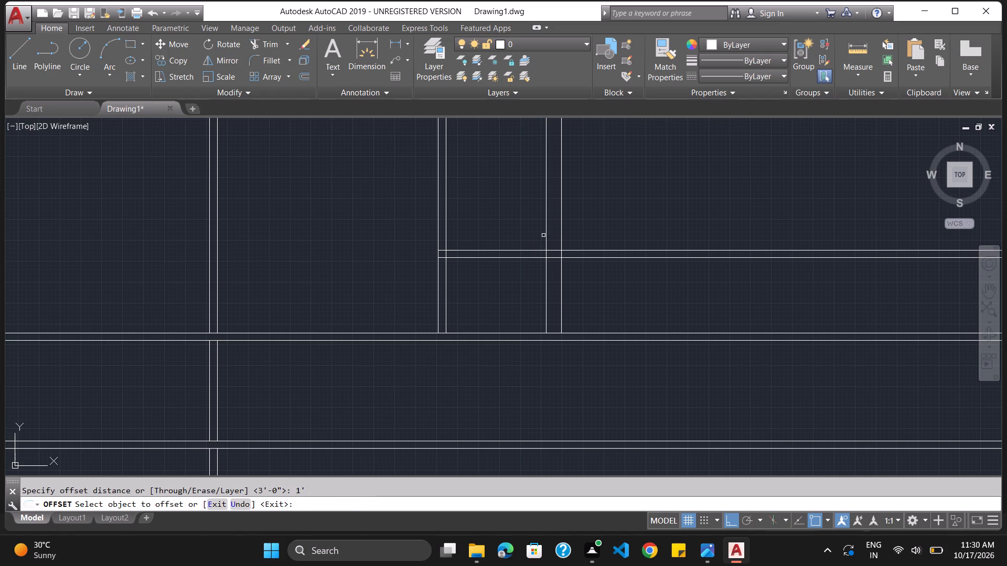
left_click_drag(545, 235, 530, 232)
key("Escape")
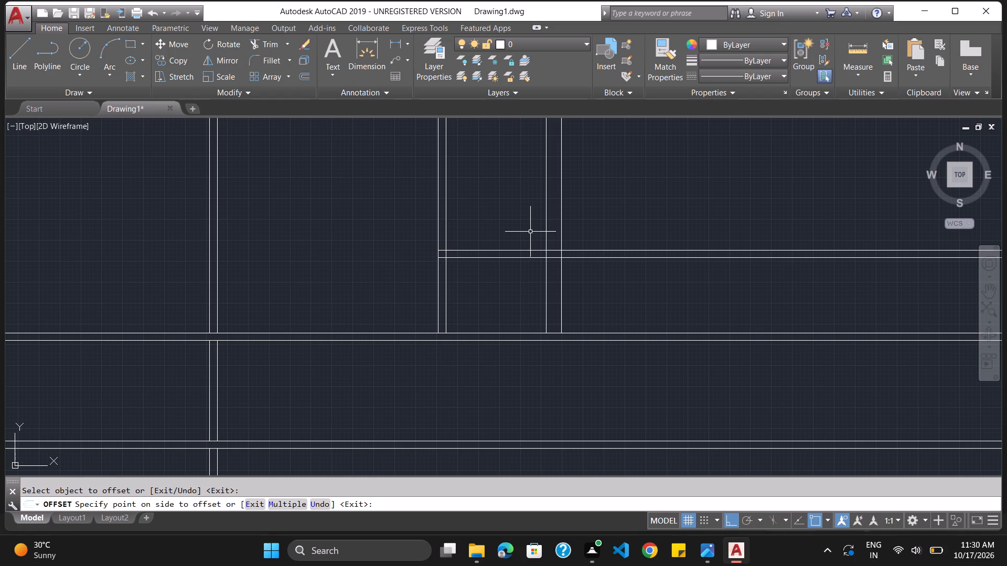
Offset the west line of the 9" vertical wall 1.5' to the west.
key("o")
key("Return")
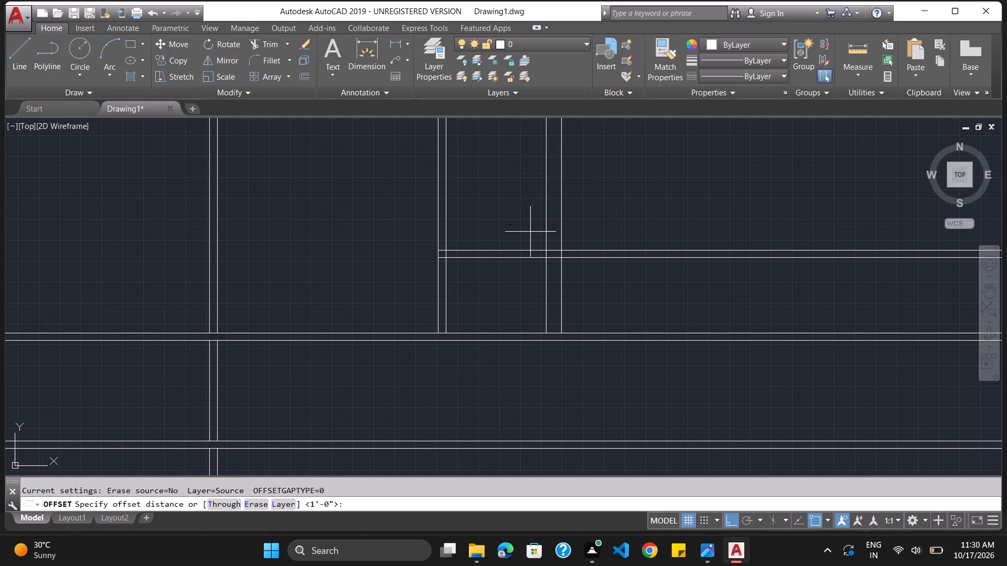
type("1.5'")
key("Return")
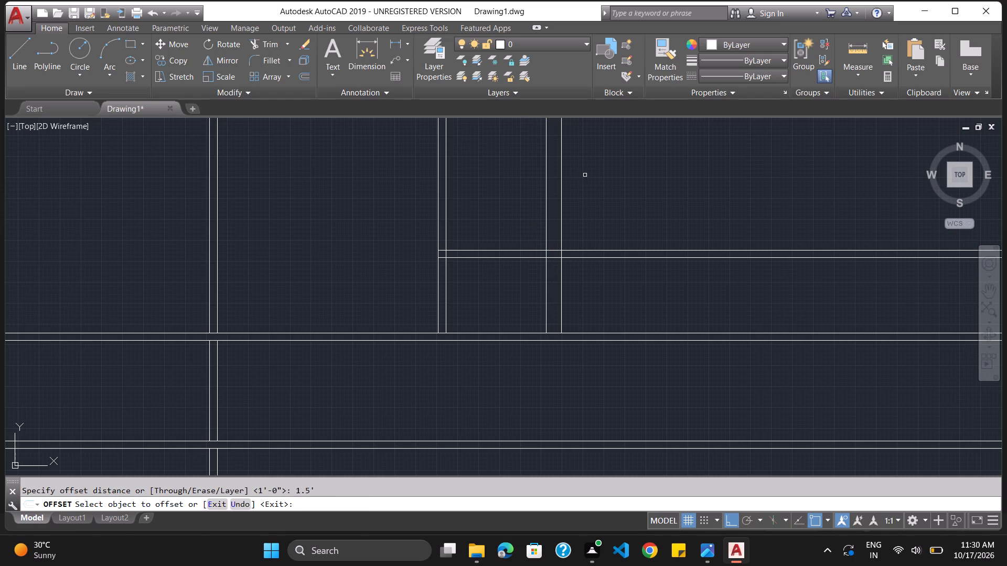
left_click_drag(546, 198, 526, 198)
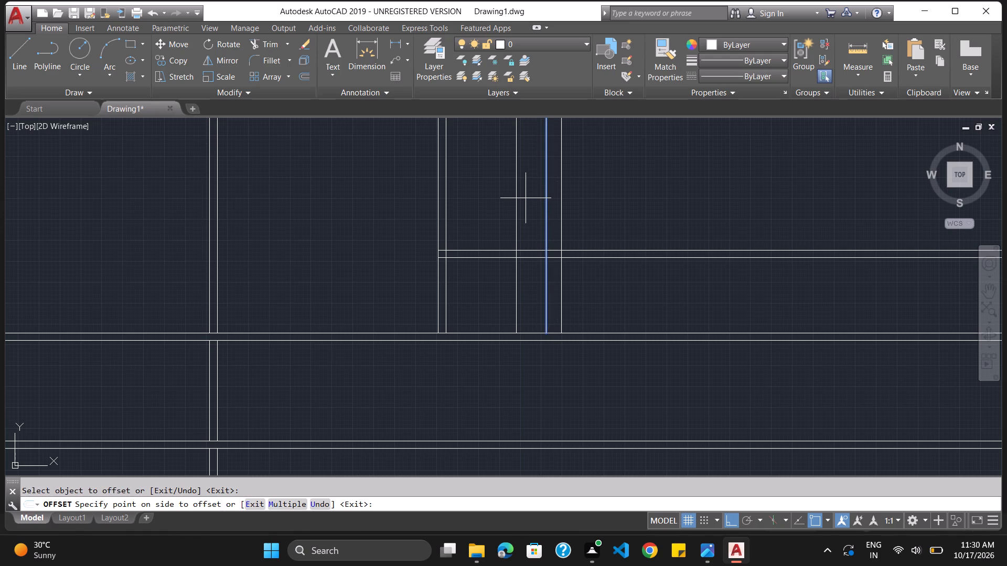
left_click(526, 198)
key("Escape")
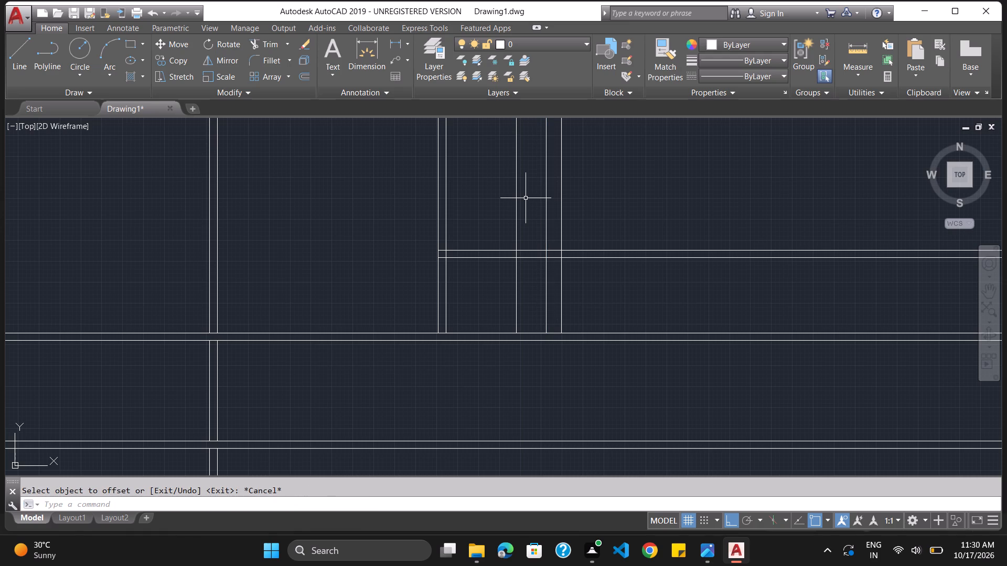
Offset the new vertical line 4.5" to the east to form a wall just west of the 9" vertical wall.
key("o")
key("Return")
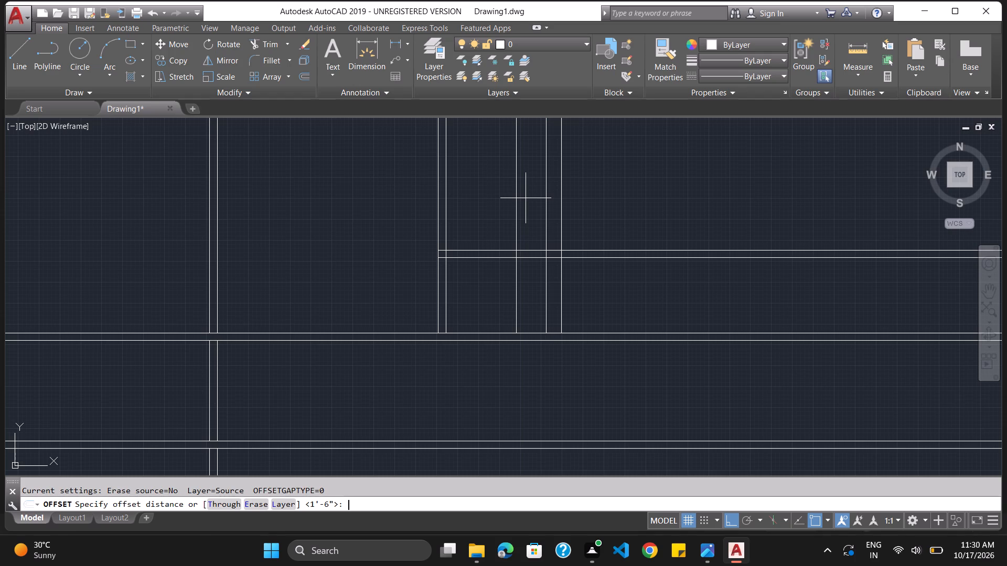
type("4.5\"")
key("Return")
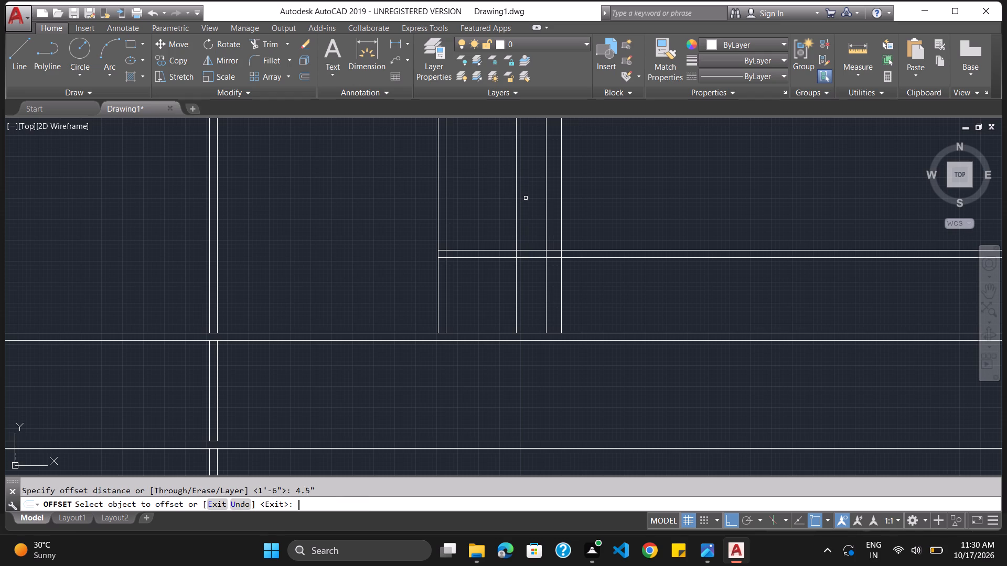
left_click_drag(516, 204, 526, 208)
left_click(526, 208)
key("Escape")
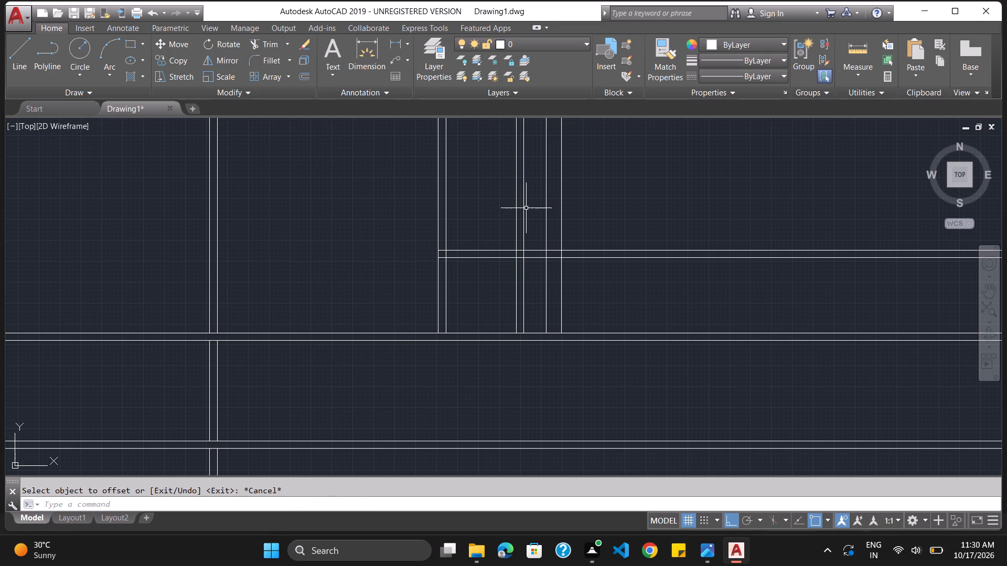
Offset the north line of the lower 4.5" horizontal wall 2' to the north.
scroll(526, 208, "down", 2, "ctrl")
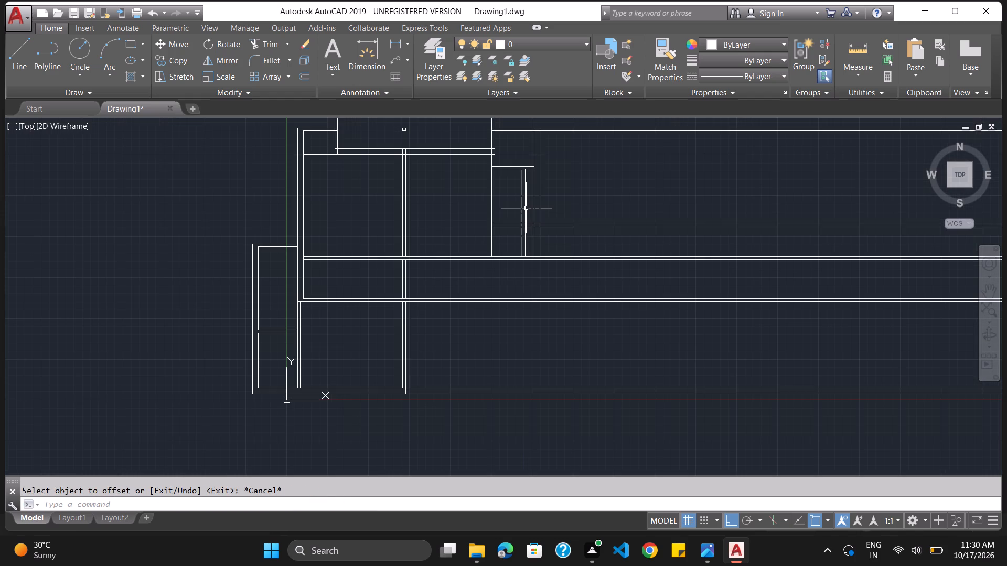
scroll(526, 208, "up", 2, "ctrl")
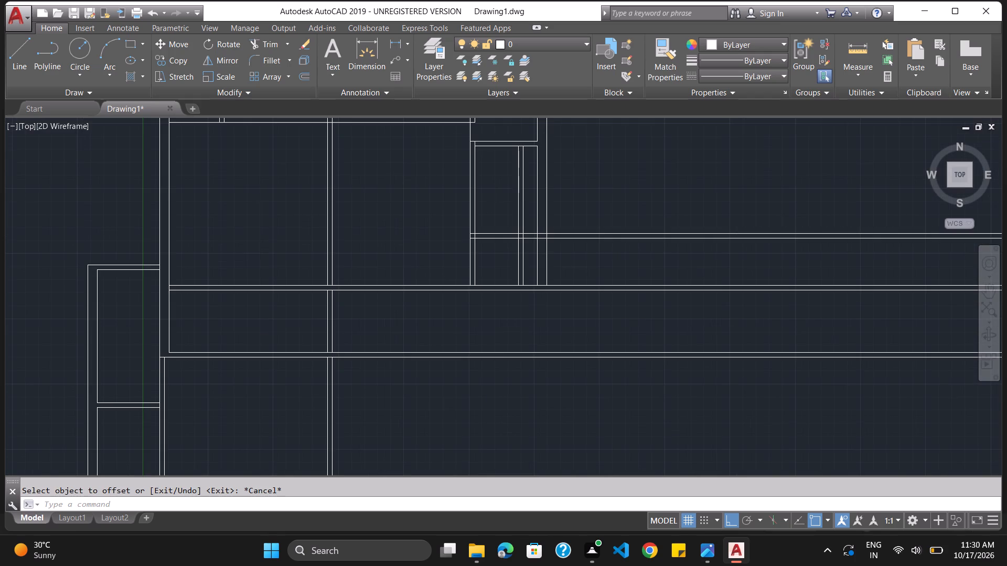
left_click(477, 508)
key("Escape")
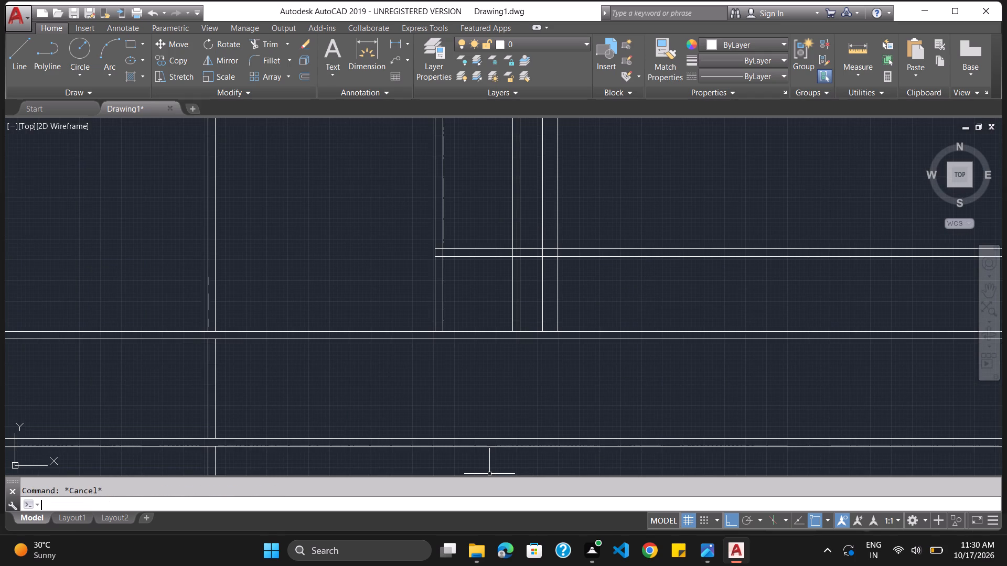
key("o")
key("Return")
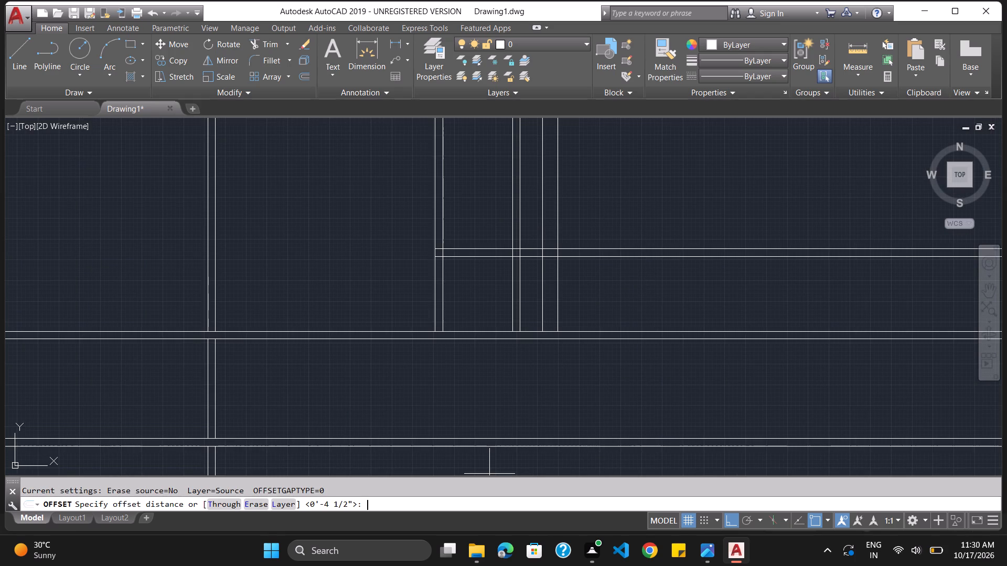
key("2")
key("apostrophe")
key("Return")
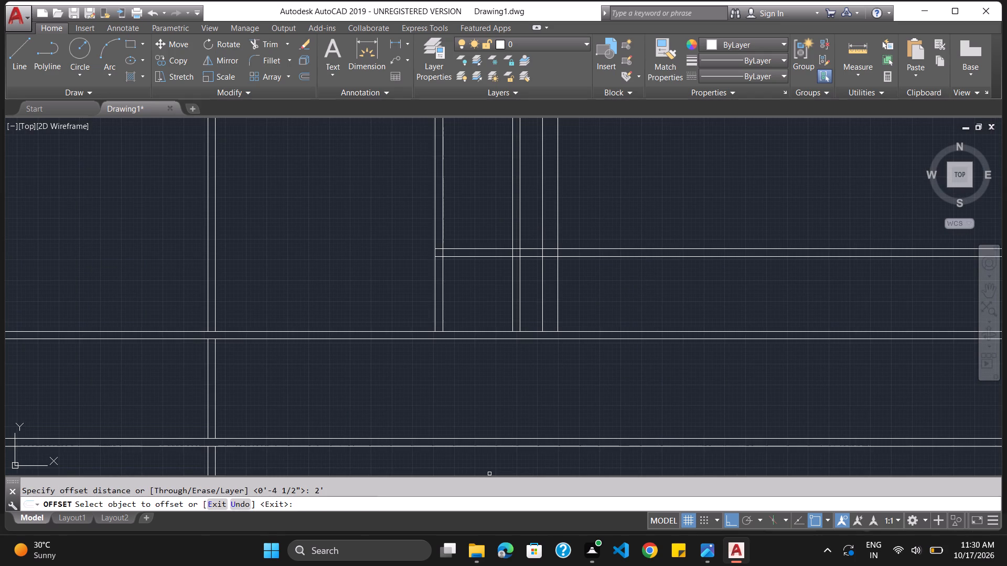
left_click_drag(529, 248, 531, 237)
left_click(531, 237)
key("Escape")
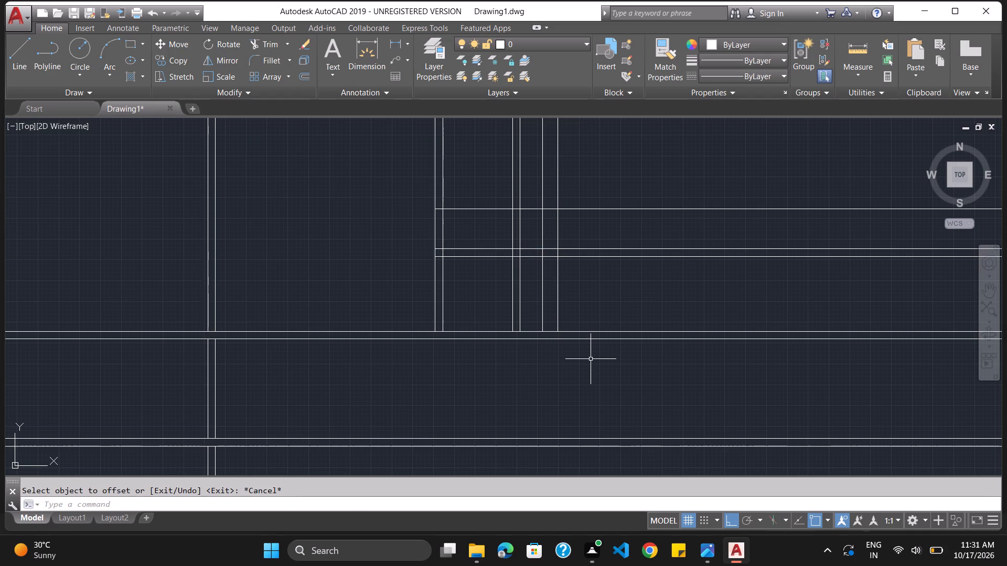
Offset the new horizontal line 4.5" to the south to form the wall thickness.
left_click(522, 508)
key("Escape")
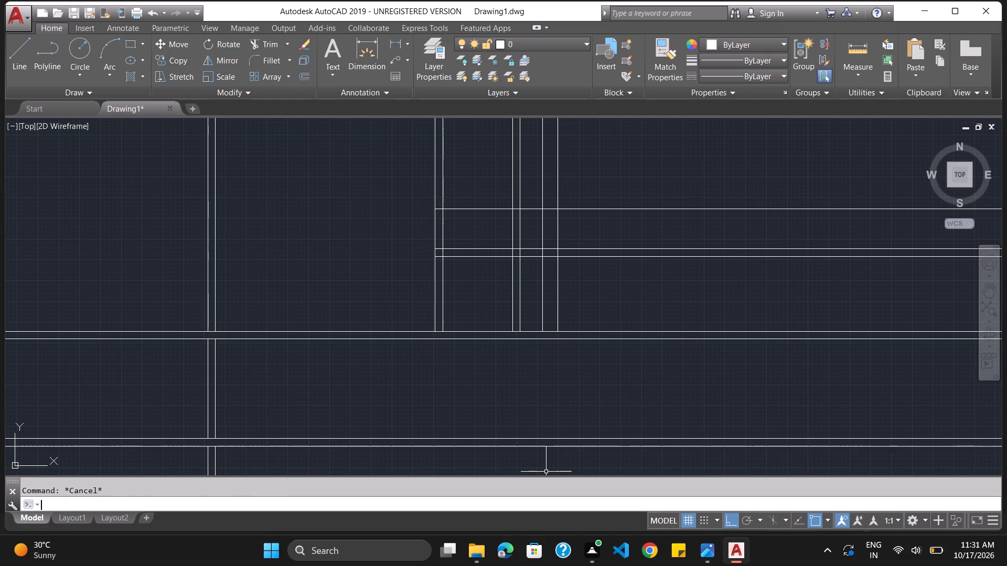
key("o")
key("Return")
type("4.")
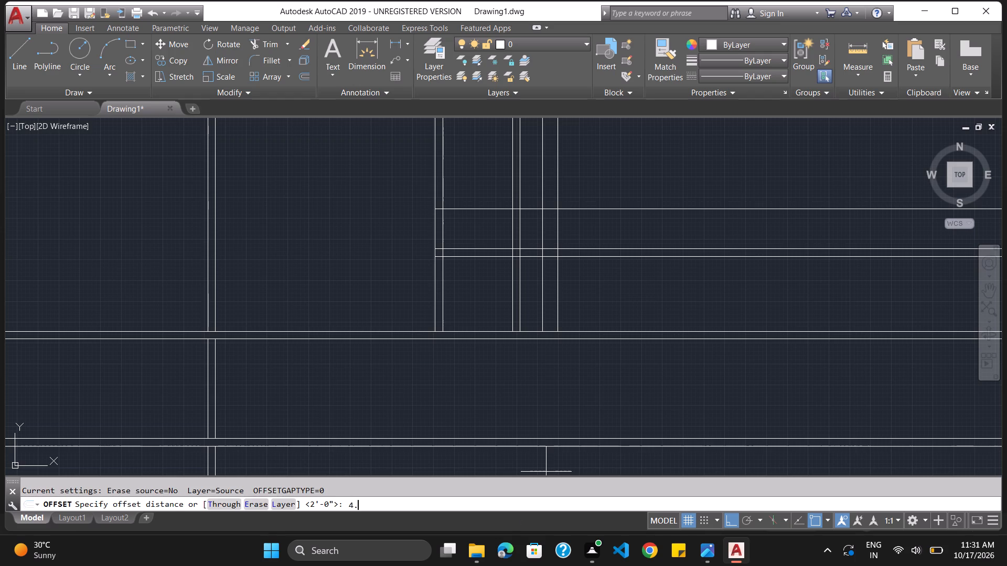
key("5")
key("shift+quotedbl")
key("Return")
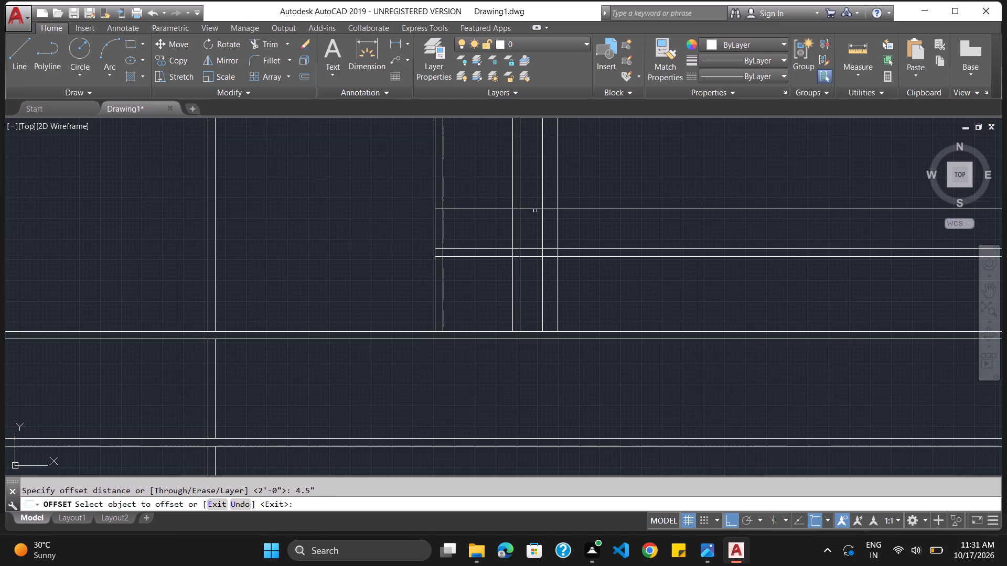
left_click_drag(535, 209, 535, 220)
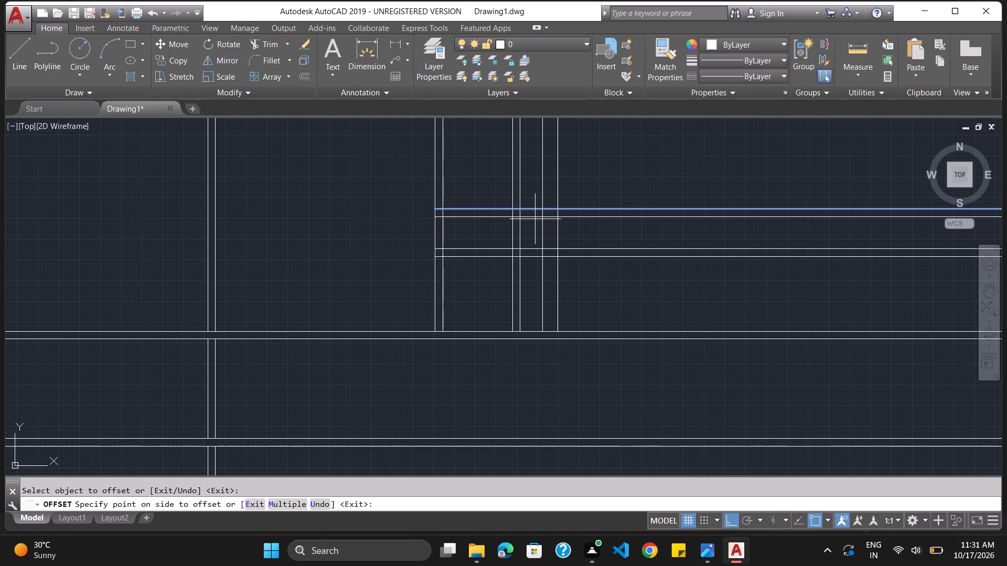
left_click_drag(535, 220, 535, 224)
left_click(535, 224)
key("Escape")
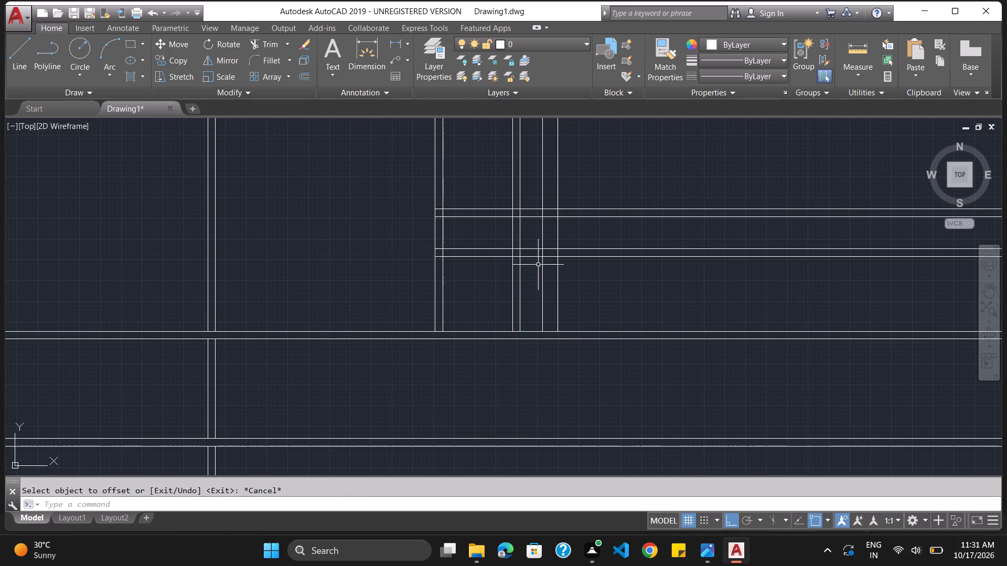
Erase the north line of the lower 4.5" horizontal wall.
left_click(535, 250)
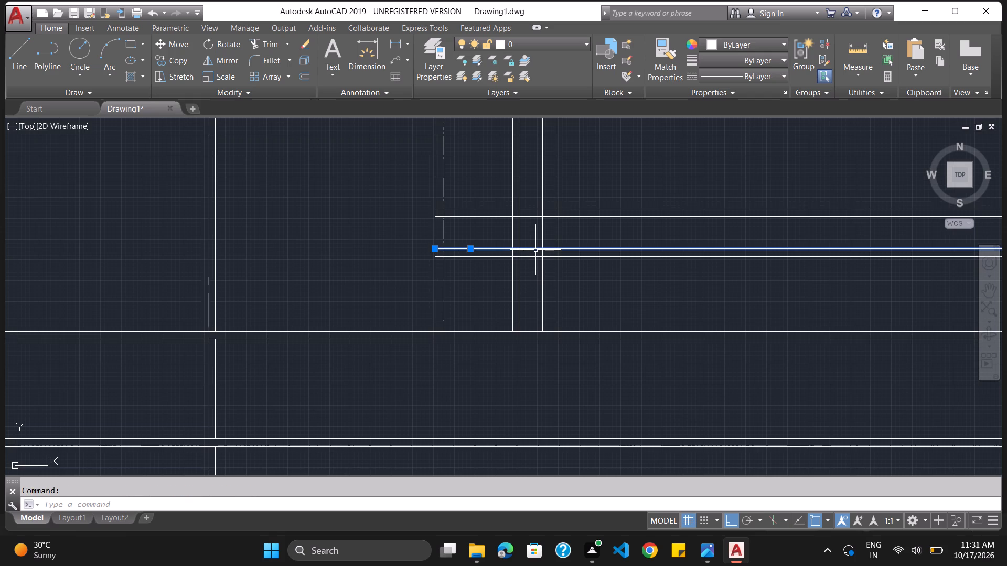
key("Delete")
key("BackSpace")
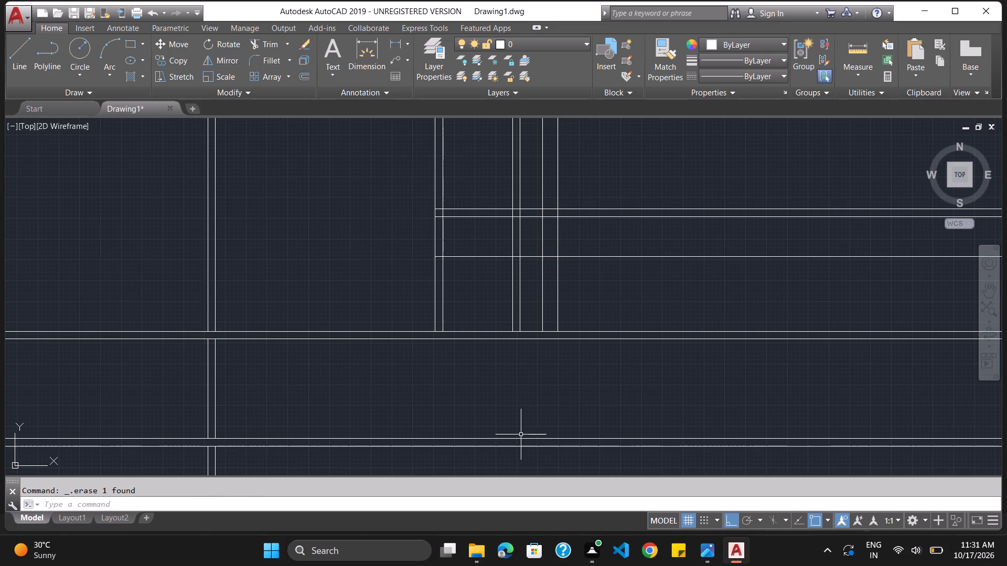
Offset the remaining south line of the lower horizontal wall 9" to the north to make it a 9" wall.
left_click(510, 502)
key("Escape")
key("o")
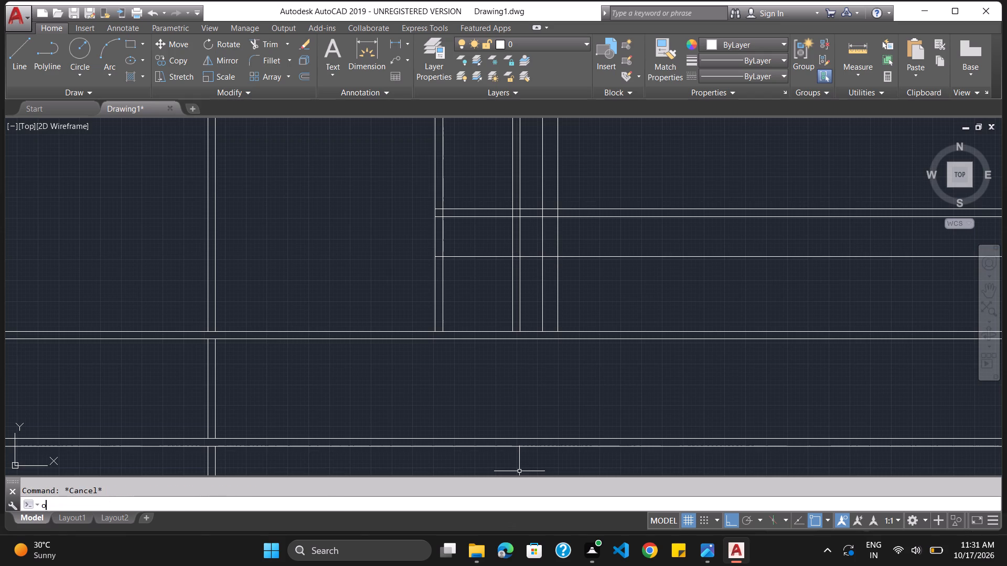
key("Return")
type("9\"")
key("Return")
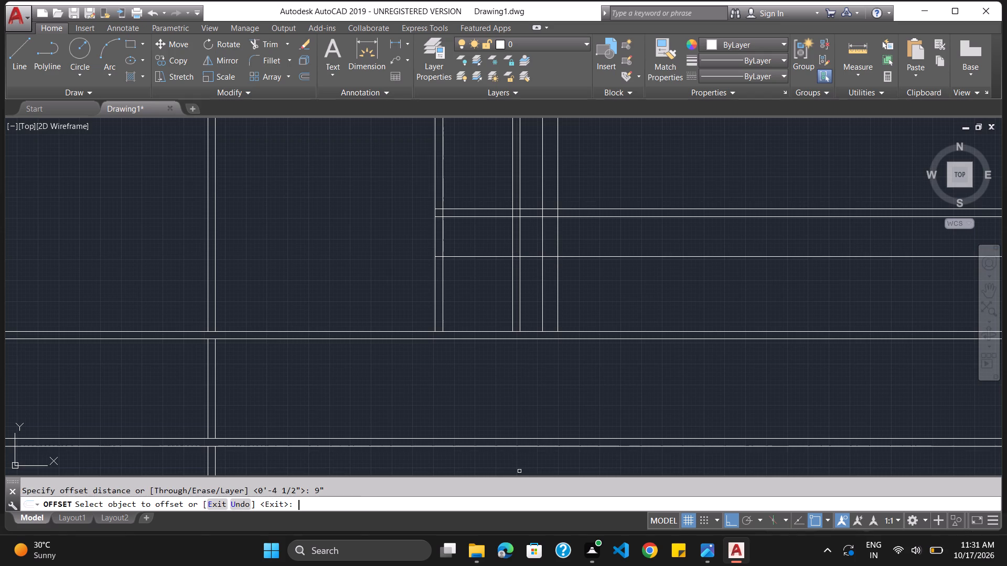
left_click(532, 257)
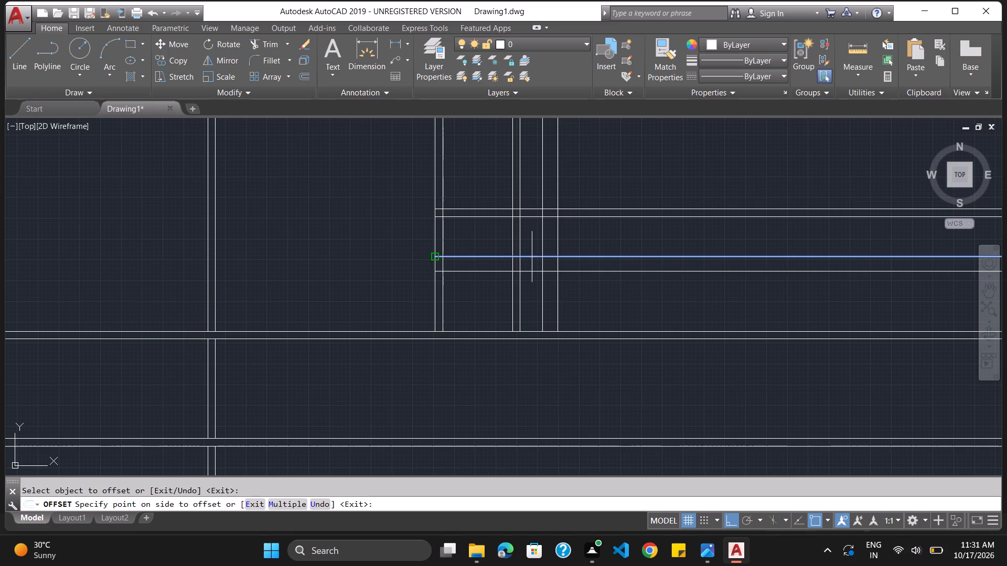
left_click(533, 239)
key("Escape")
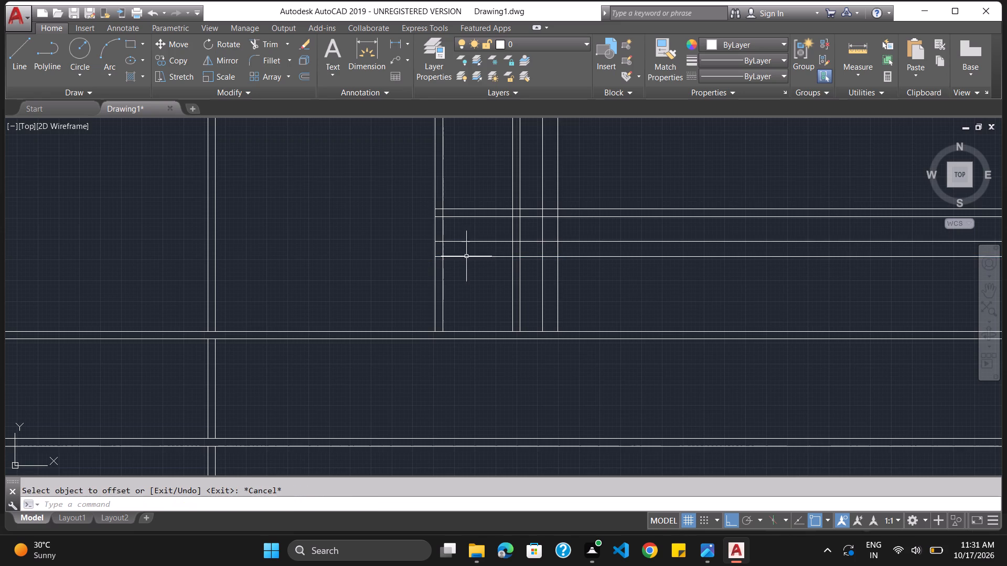
Trim the four horizontal wall lines across the gap between the western and middle 4.5" vertical walls.
type("trim")
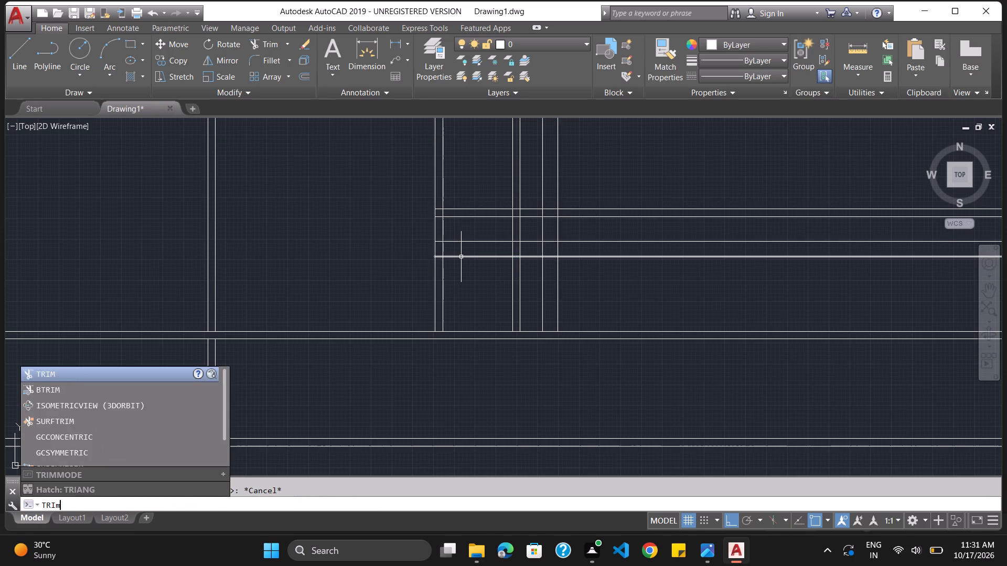
key("Return")
key("Return")
left_click(476, 242)
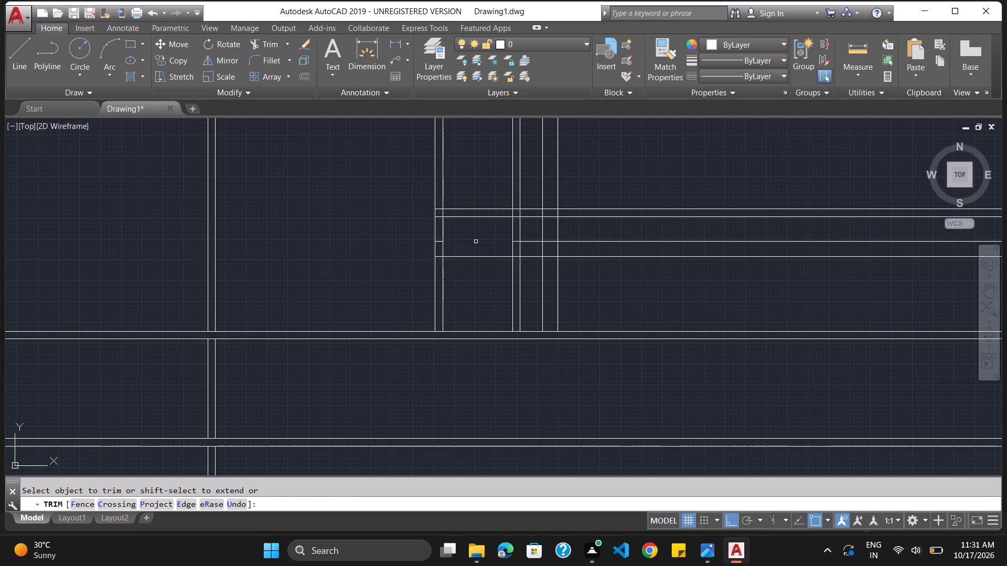
left_click_drag(489, 217, 489, 213)
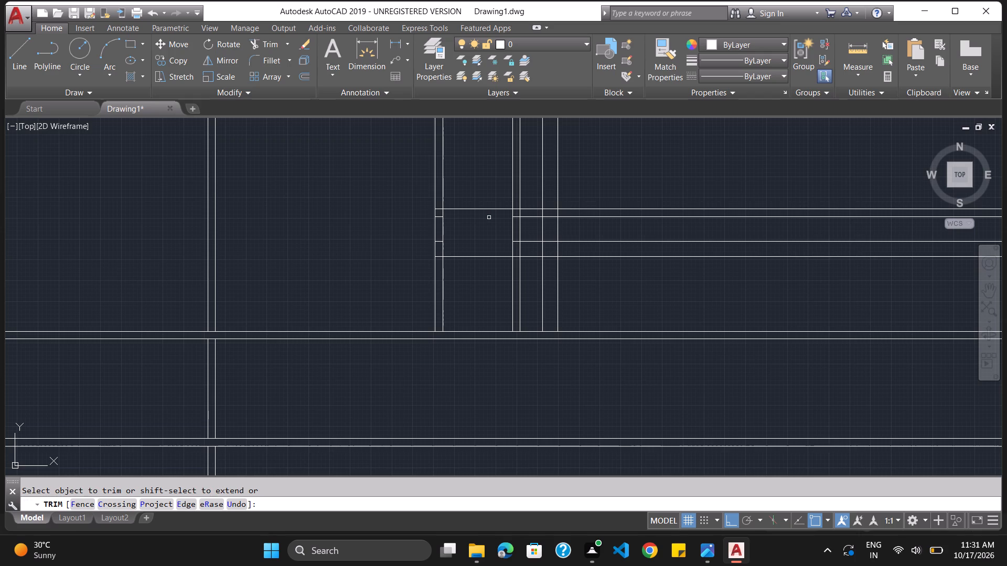
left_click_drag(489, 213, 492, 209)
left_click(492, 209)
left_click(477, 259)
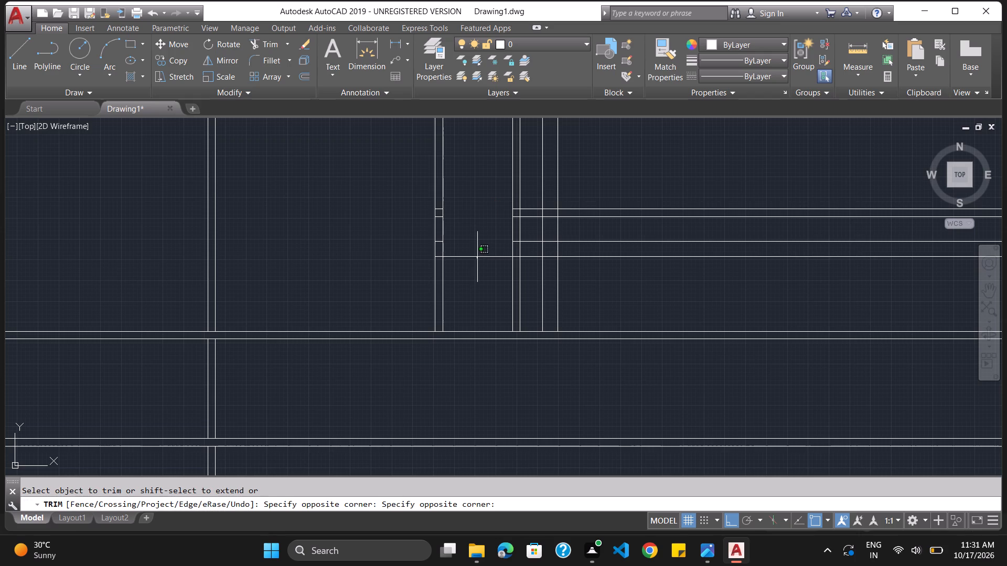
left_click(478, 255)
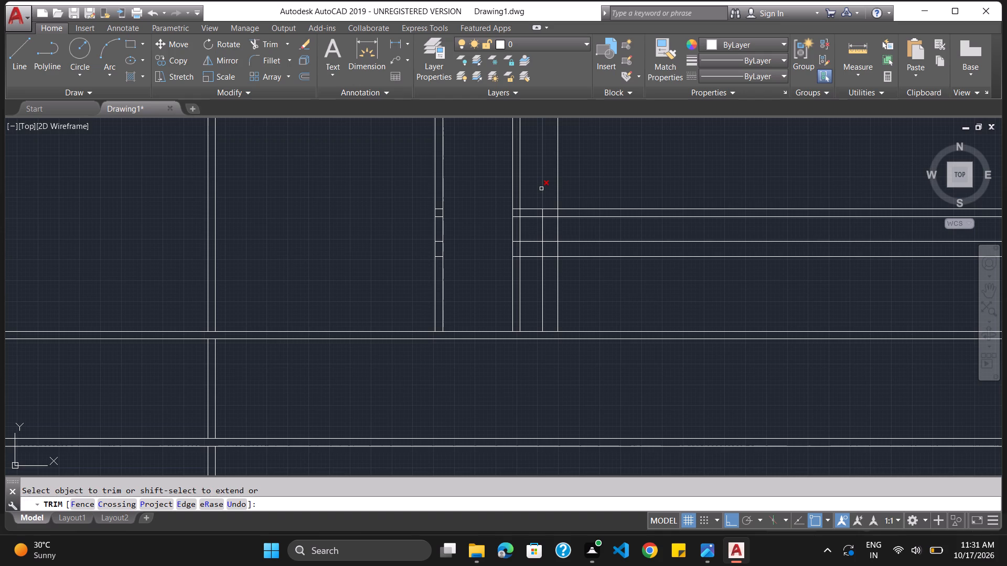
Trim both lines of the middle 4.5" vertical wall north of the uppermost horizontal wall line.
left_click(520, 189)
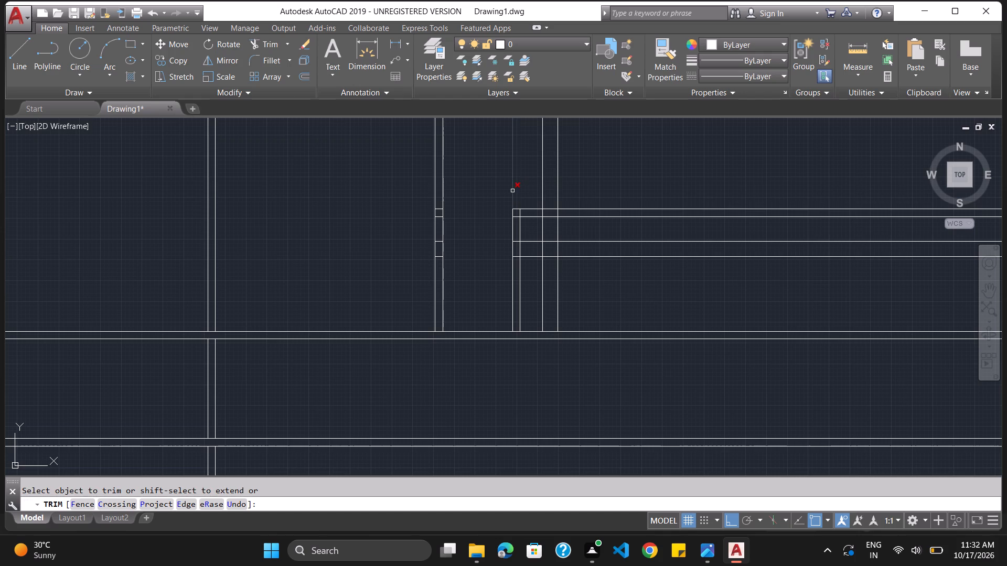
left_click(511, 192)
Extend the southernmost line of the horizontal walls west across the gap to the western vertical wall.
left_click(533, 255, "shift")
key("Escape")
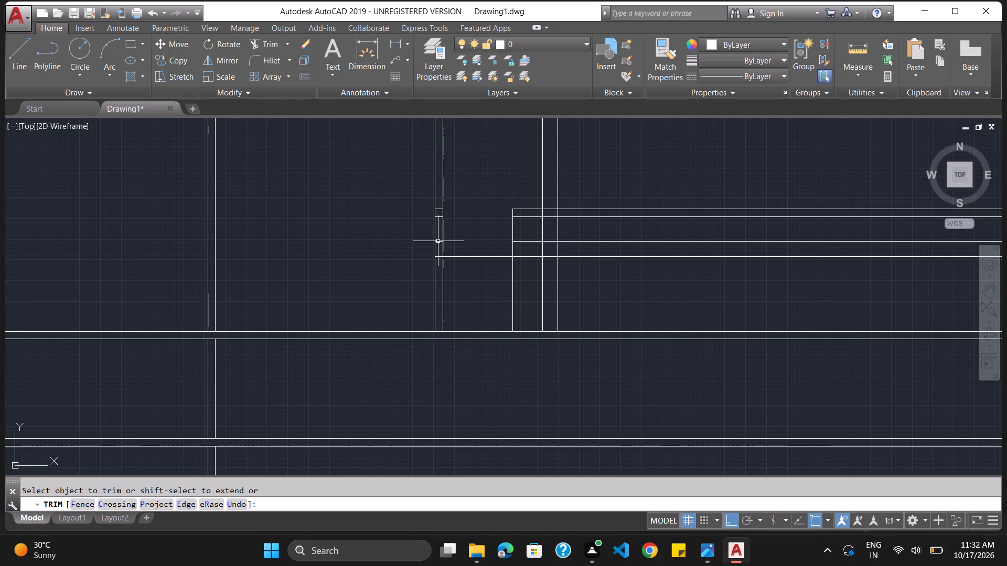
Erase the three short leftover horizontal segments inside the western 4.5" vertical wall.
left_click(438, 241)
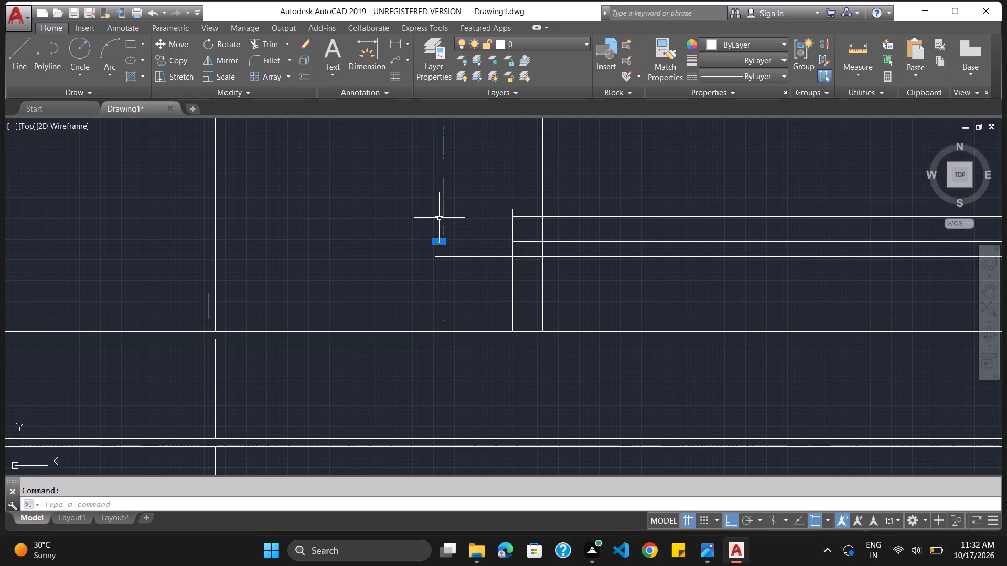
left_click(440, 215)
left_click(440, 210)
key("Delete")
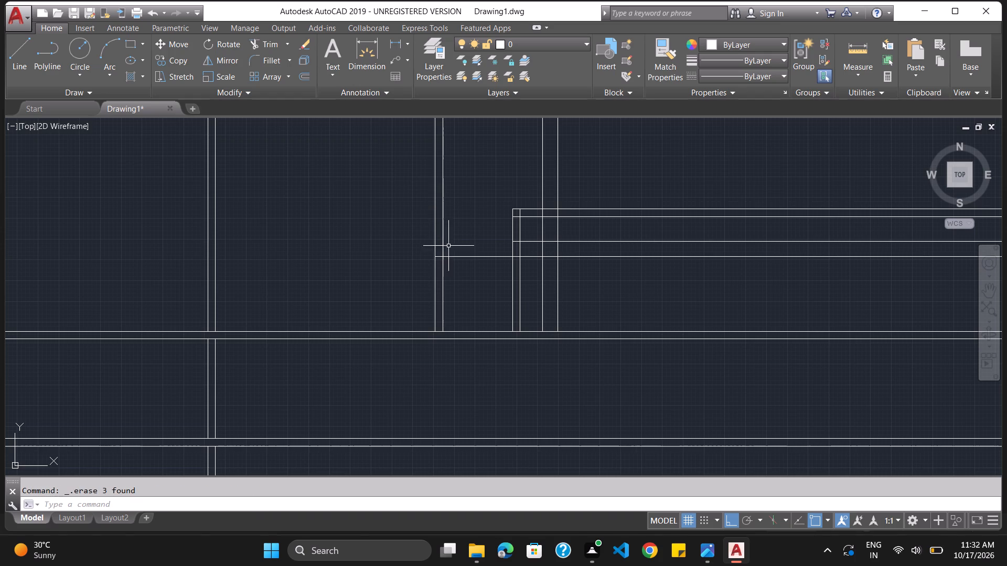
Offset the south line of the lower horizontal wall 4.5" to the north.
left_click(403, 496)
left_click(394, 506)
key("Escape")
key("o")
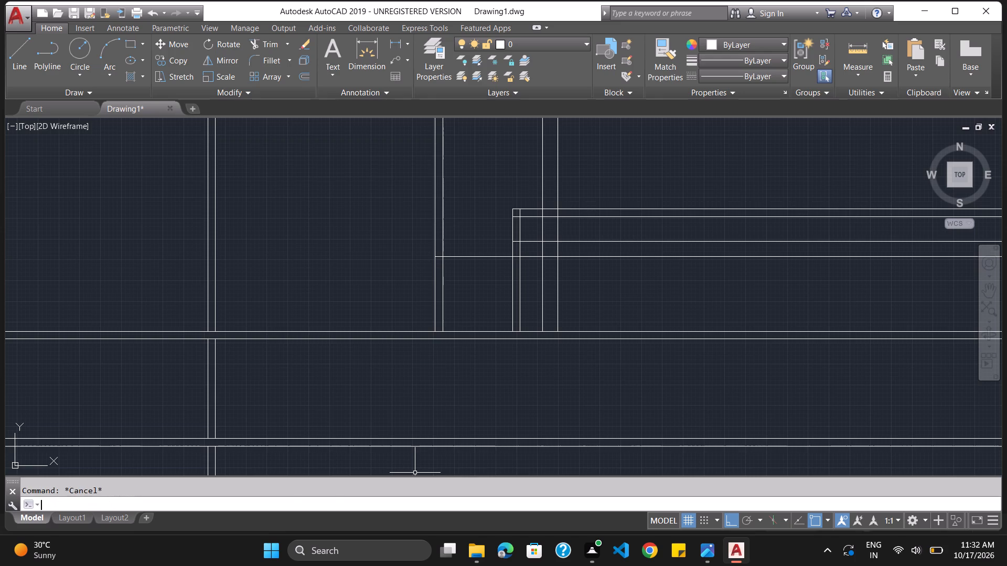
key("Return")
type("4.5\"")
key("Return")
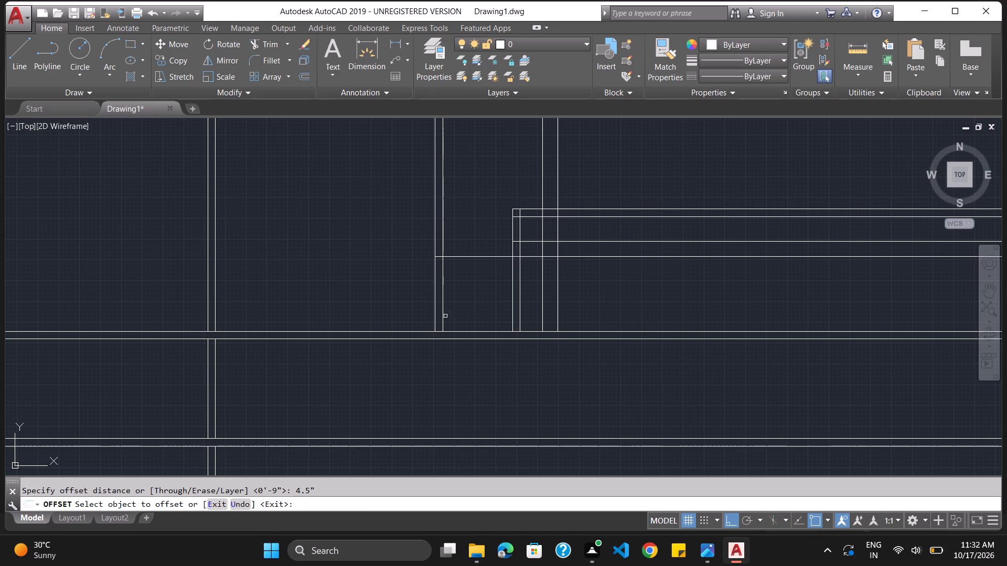
left_click(476, 255)
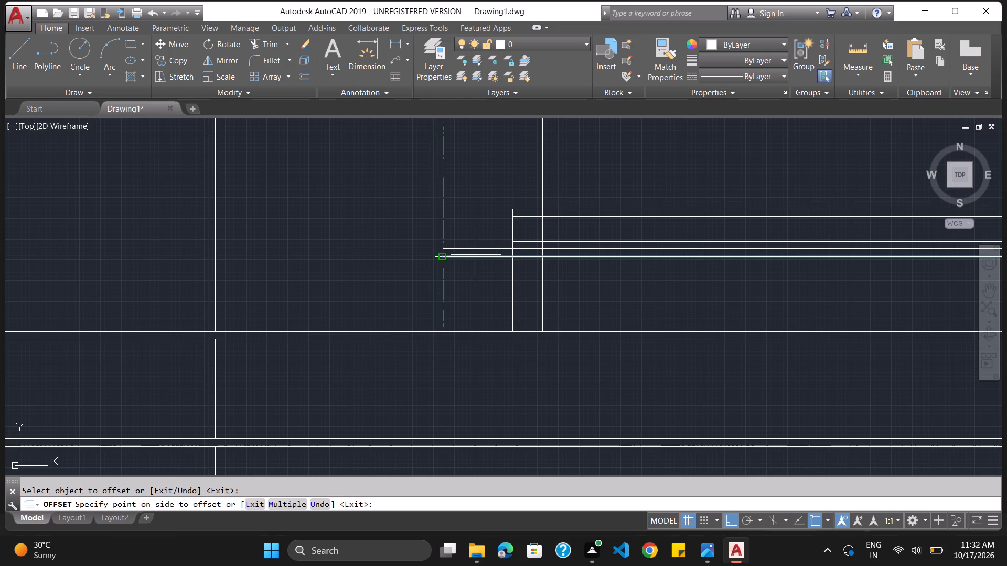
left_click(476, 253)
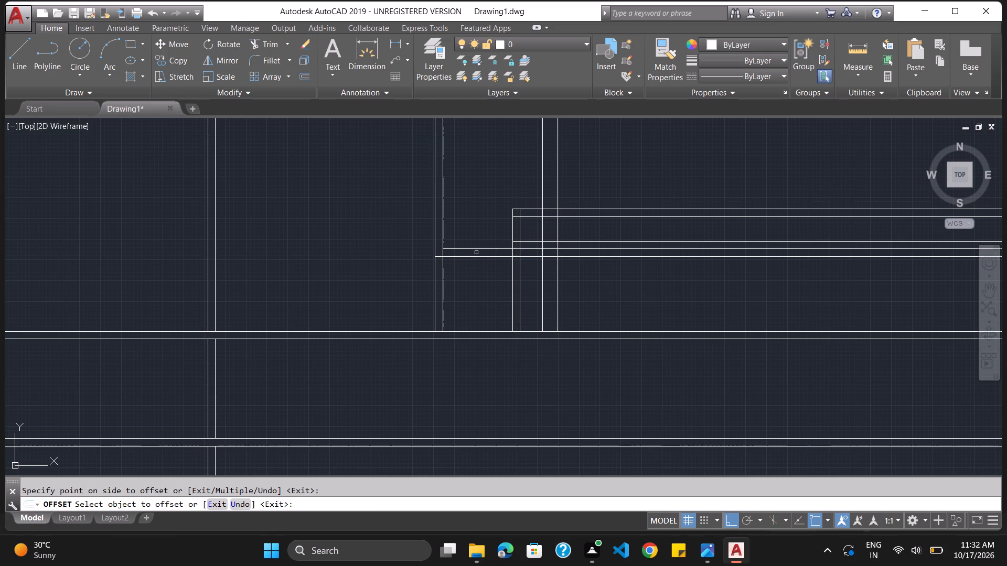
key("Escape")
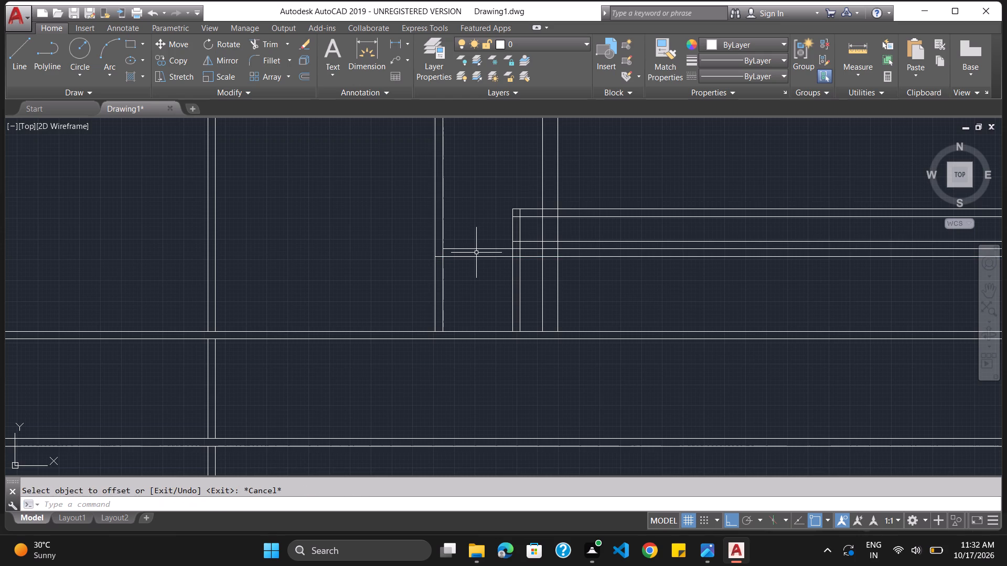
Trim the western vertical wall's east line between the two 4.5"-spaced horizontal lines to open the junction.
key("o")
key("Escape")
type("trim")
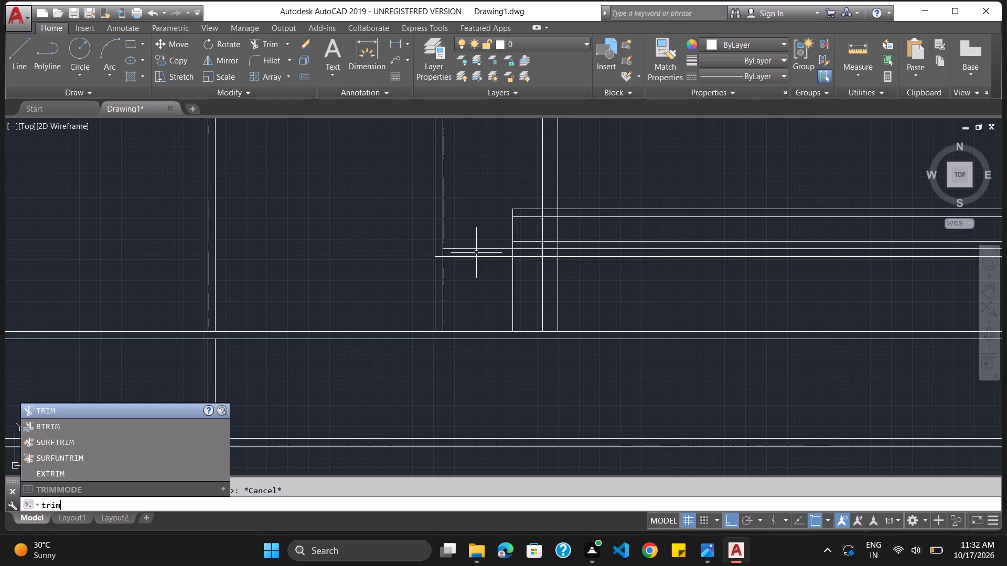
key("Return")
key("Return")
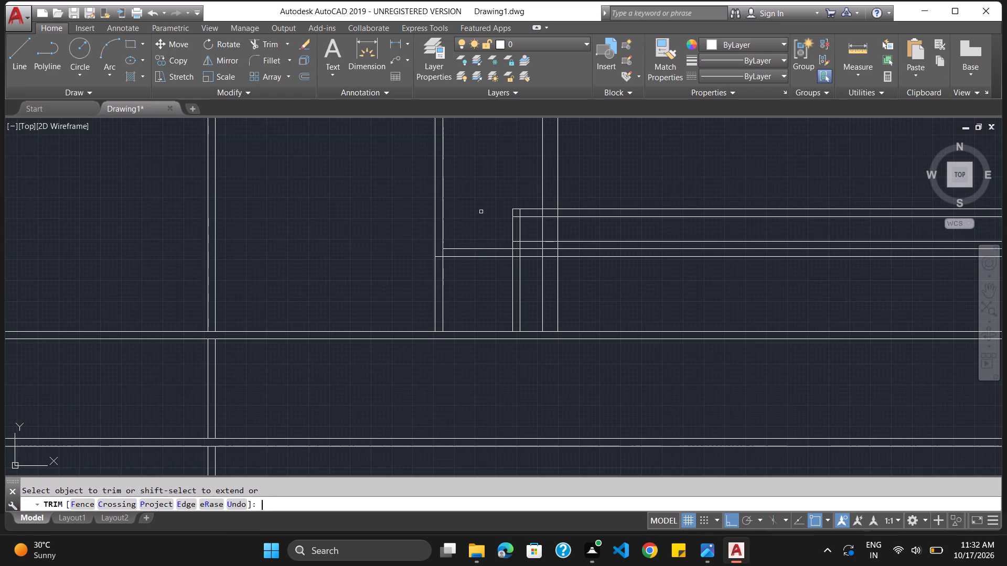
left_click(443, 253)
Trim the overlapping lines where the middle vertical wall meets the lower 9" wall, plus the intermediate line east to the 9" vertical wall.
scroll(532, 255, "up", 1, "ctrl")
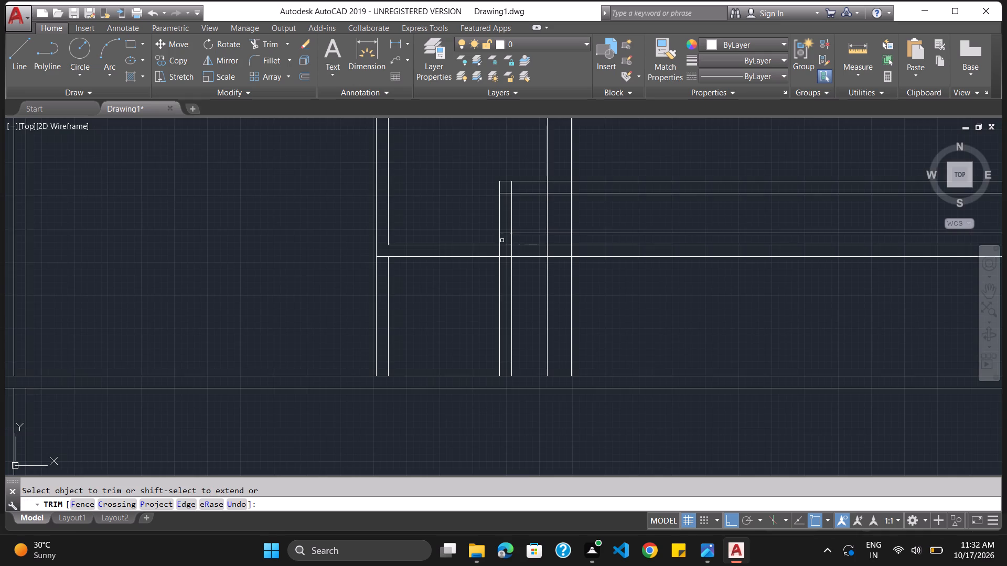
scroll(502, 241, "up", 2, "ctrl")
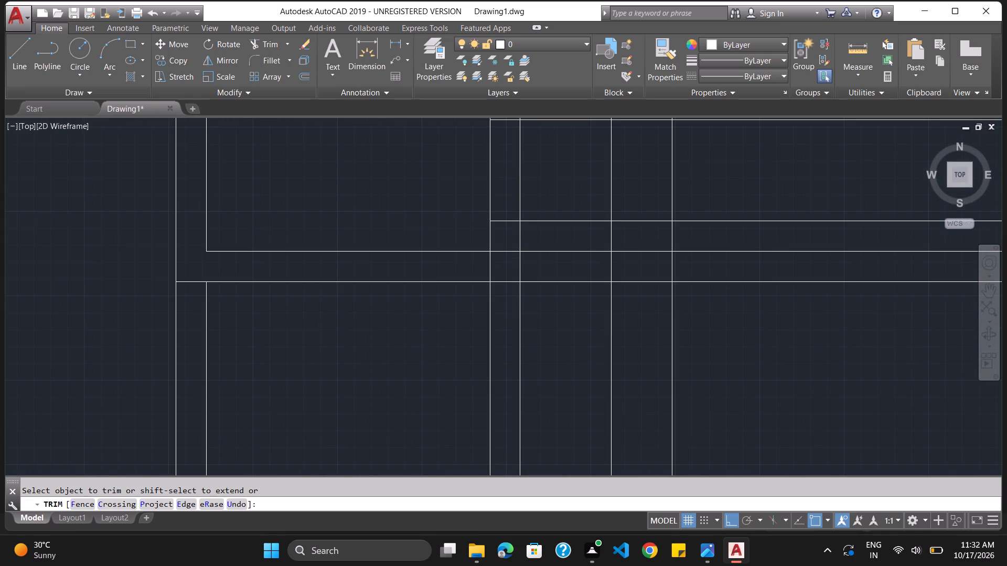
left_click(505, 222)
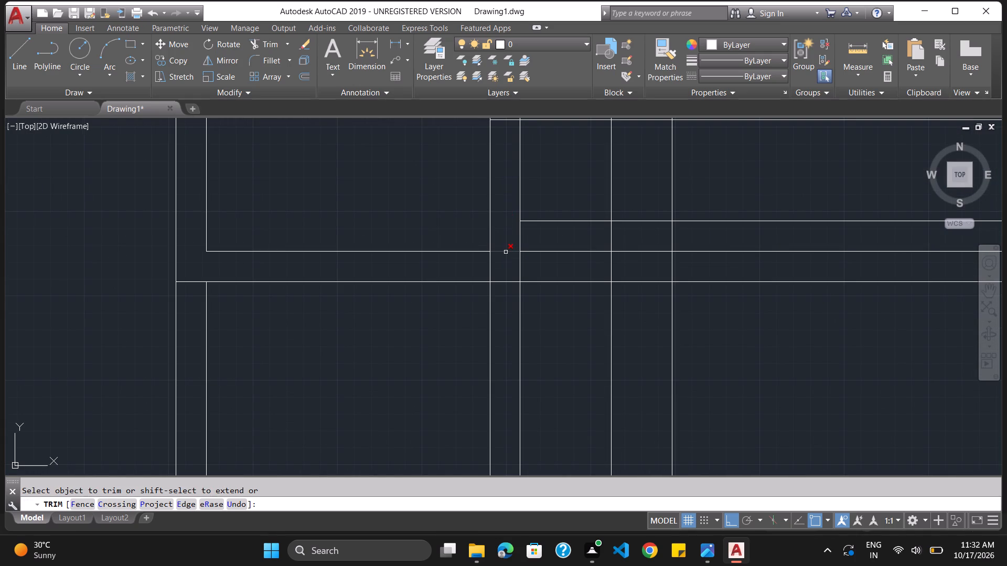
left_click(506, 252)
left_click(538, 252)
left_click(521, 248)
left_click(520, 257)
Trim the intermediate line inside the 9" vertical wall and that wall's west line across the lower 9" horizontal wall.
left_click(626, 252)
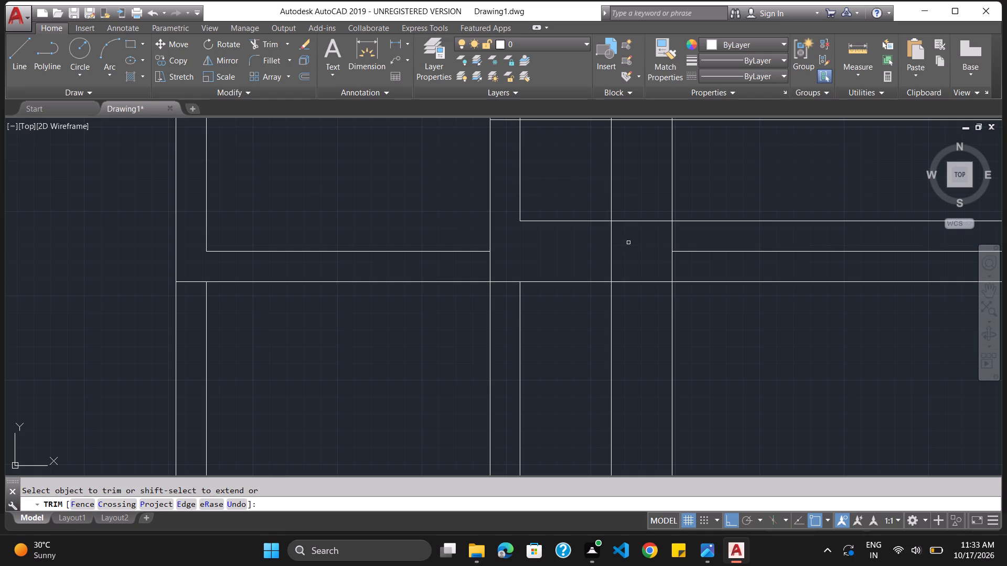
scroll(629, 243, "down", 1, "ctrl")
left_click(629, 243)
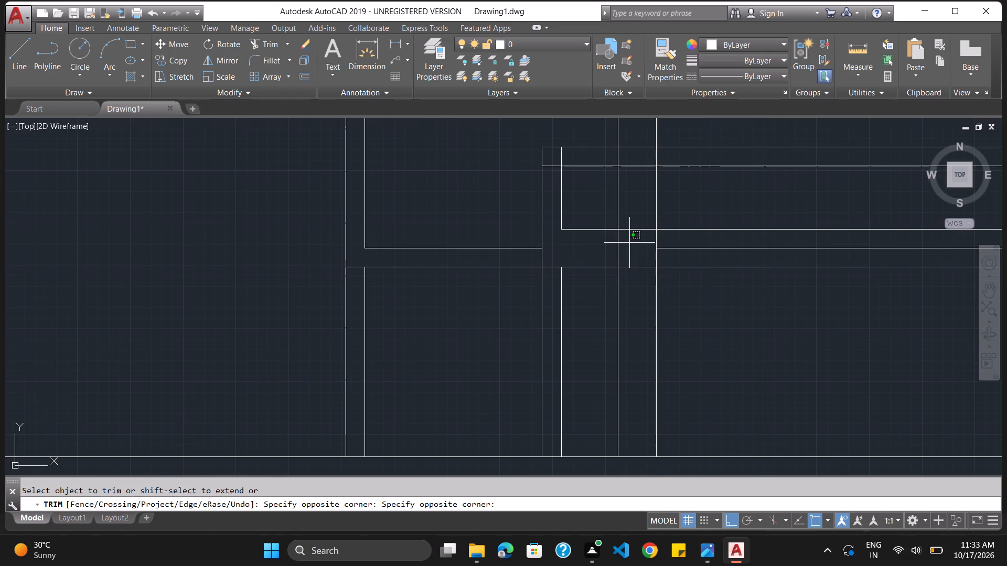
left_click(618, 250)
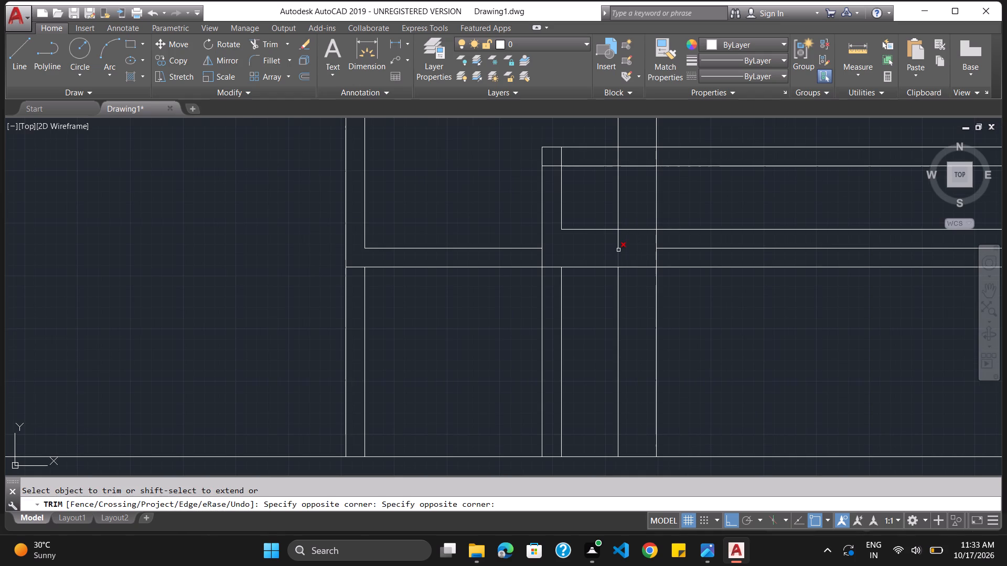
left_click(618, 250)
left_click(618, 246)
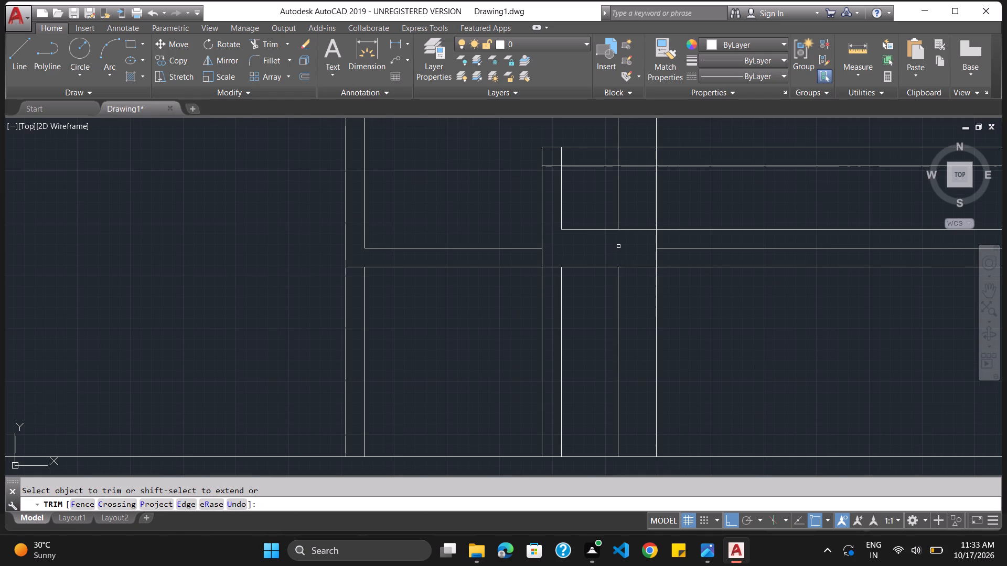
scroll(679, 269, "down", 1, "ctrl")
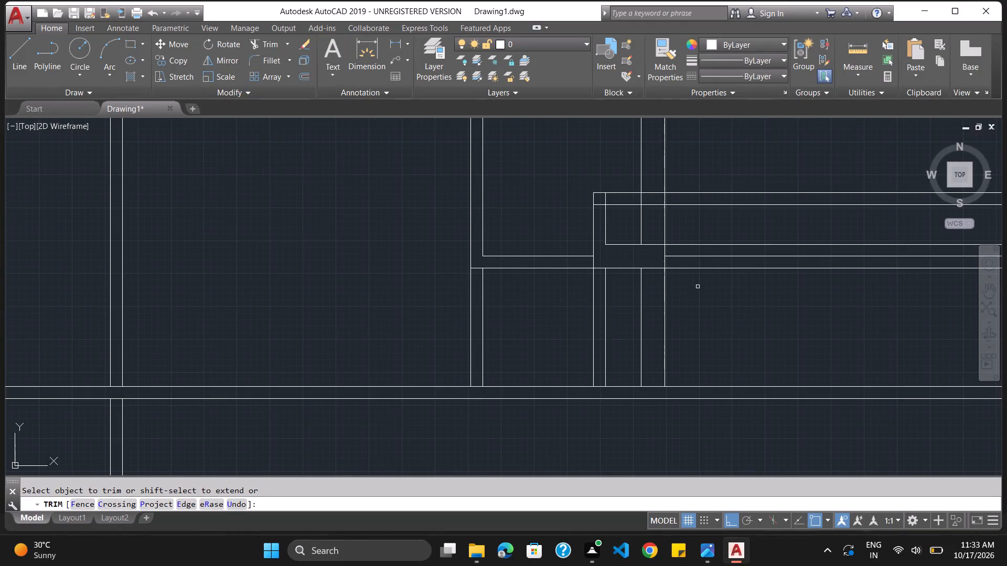
key("Escape")
Erase the remaining intermediate line running inside the 9" horizontal wall east of the 9" vertical wall.
left_click(691, 258)
key("Delete")
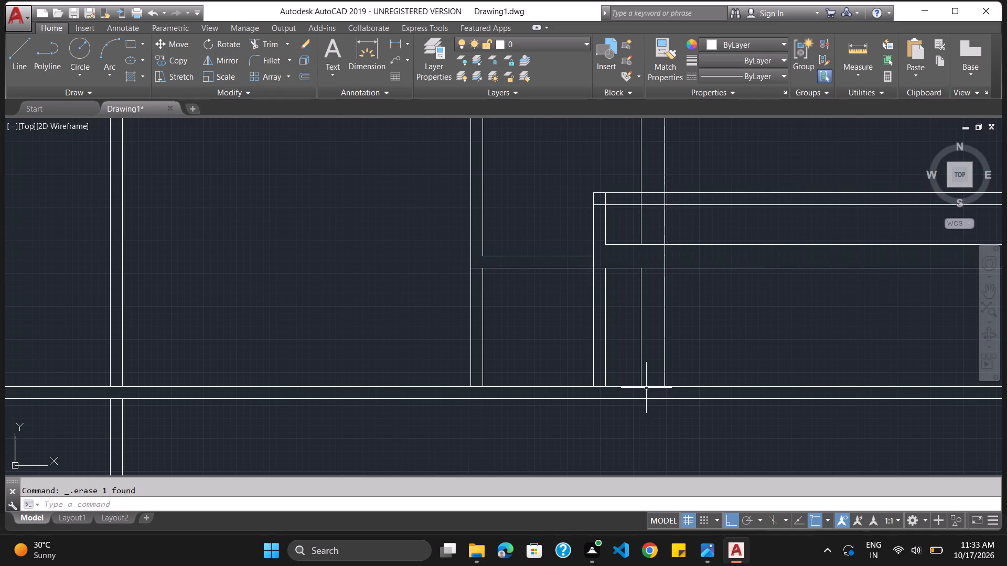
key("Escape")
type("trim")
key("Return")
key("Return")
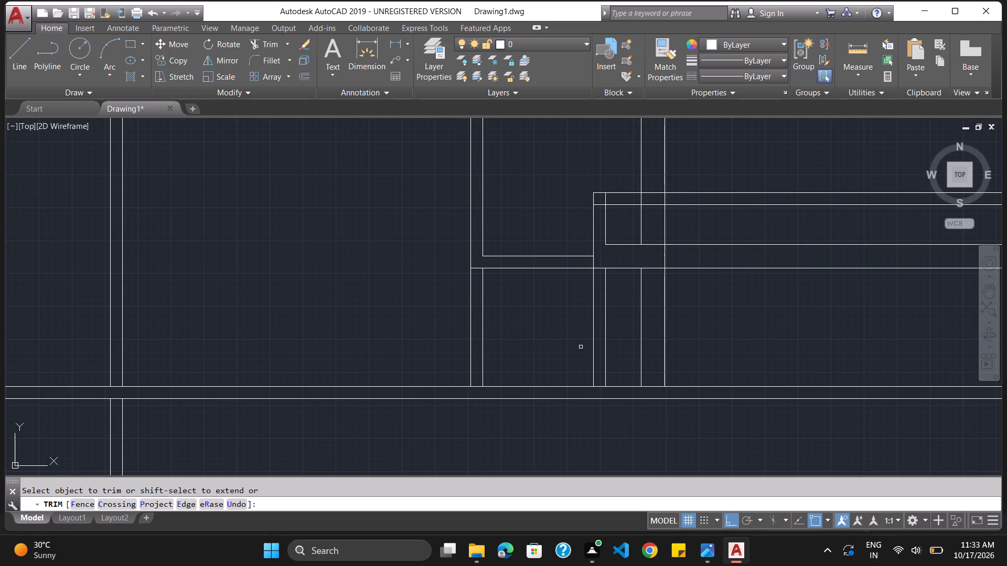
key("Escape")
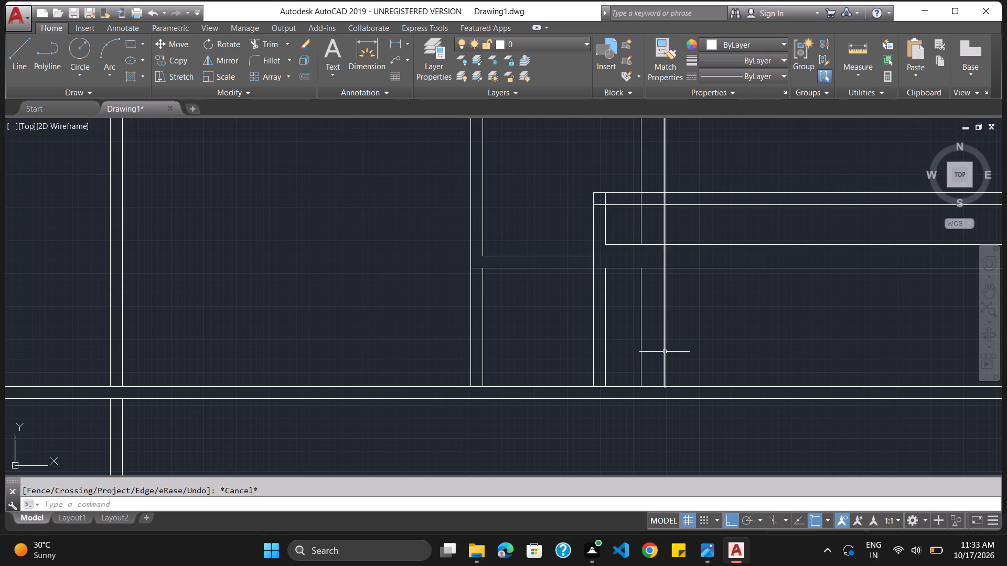
Erase the two inner vertical lines between the 9" horizontal wall and the lower 4.5" horizontal wall.
left_click(641, 344)
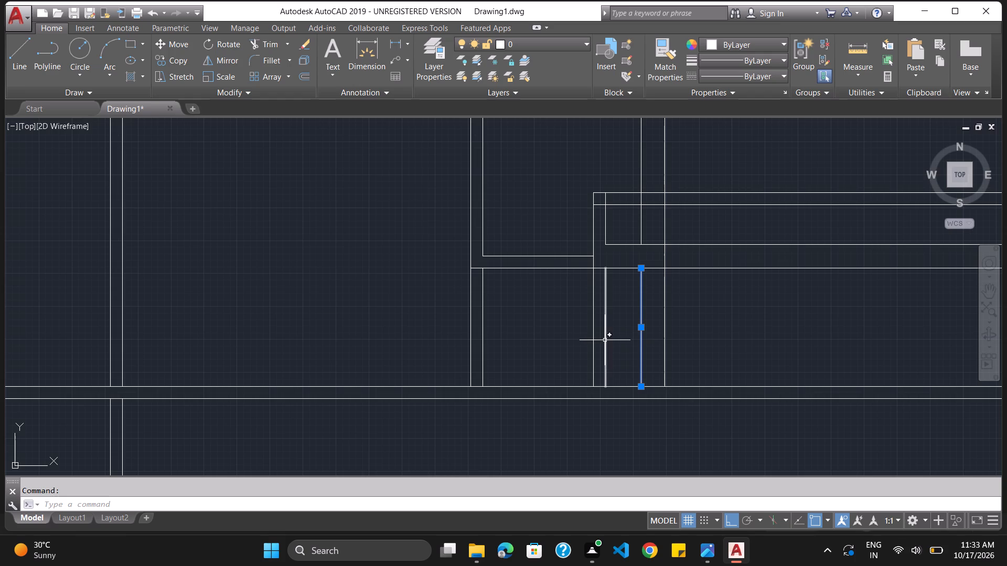
left_click(605, 340)
key("Delete")
key("Escape")
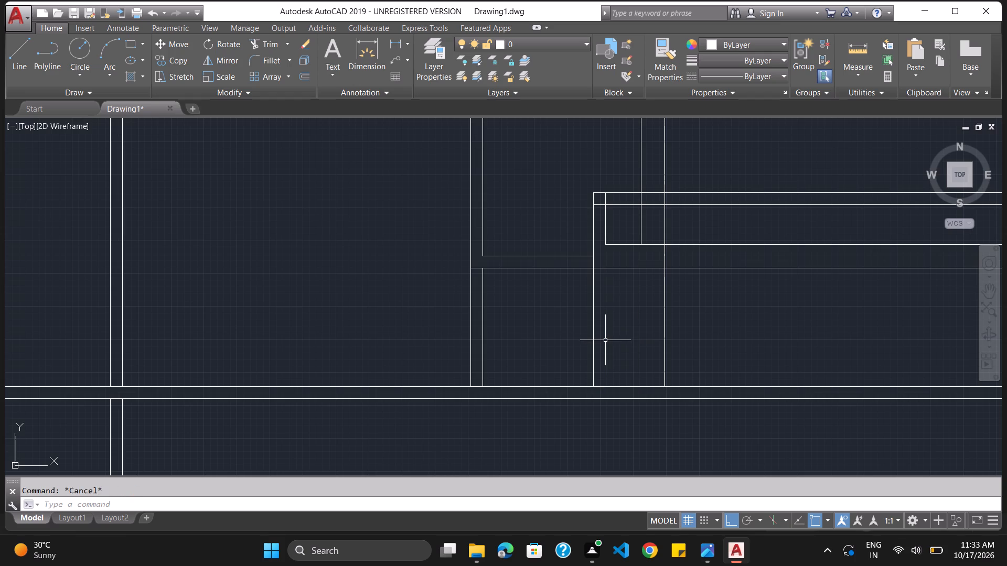
Trim the two remaining vertical lines below the 9" horizontal wall and the 4.5"-spaced horizontal pair east of the 9" vertical wall.
type("tro")
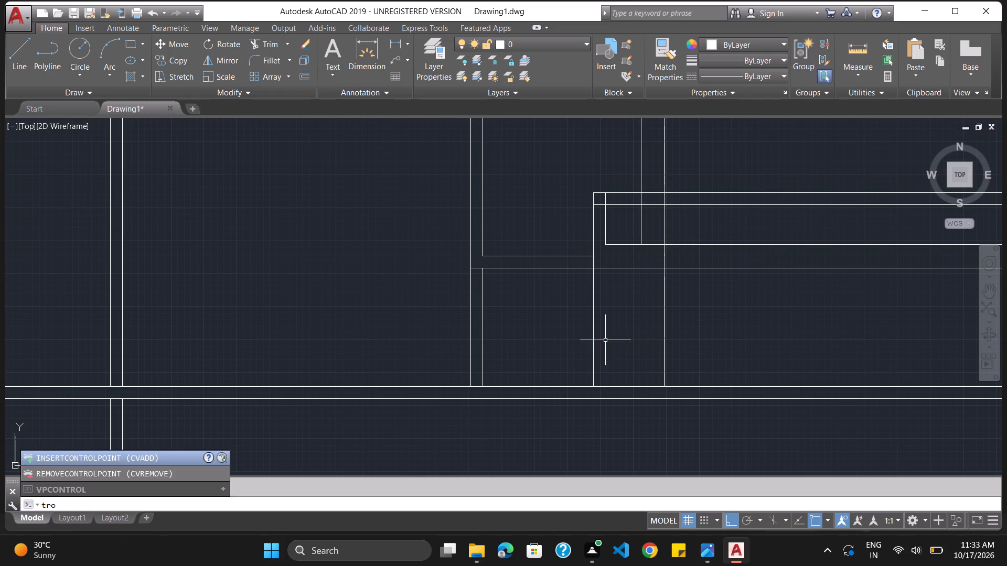
key("Delete")
type("im")
key("Return")
key("Return")
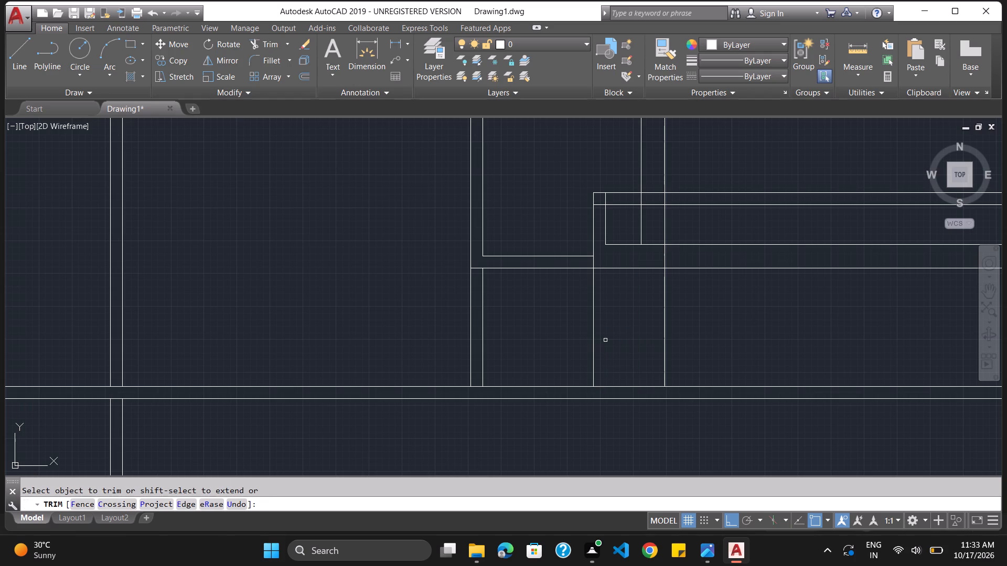
left_click(595, 334)
left_click(664, 326)
left_click(708, 192)
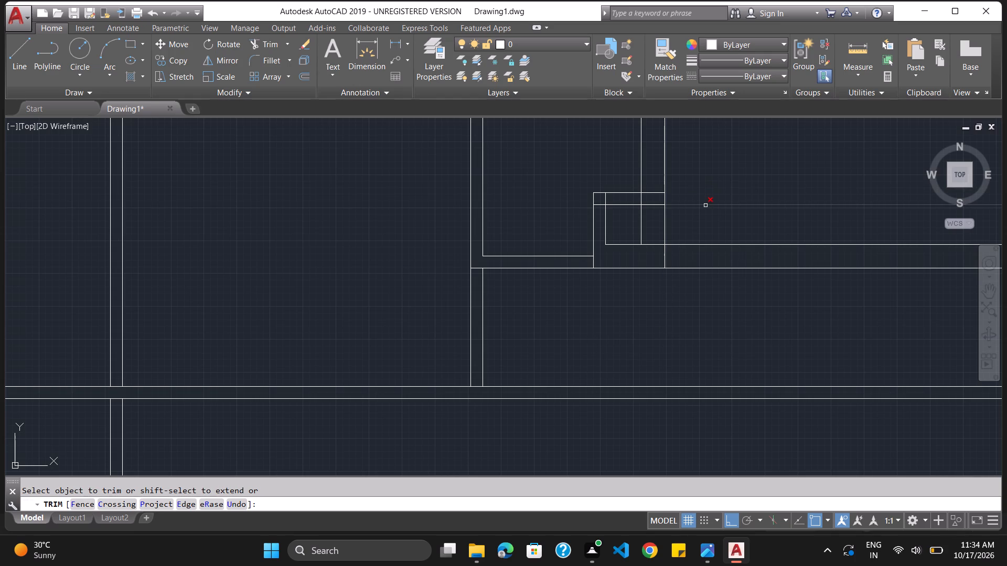
left_click(705, 205)
left_click(564, 510)
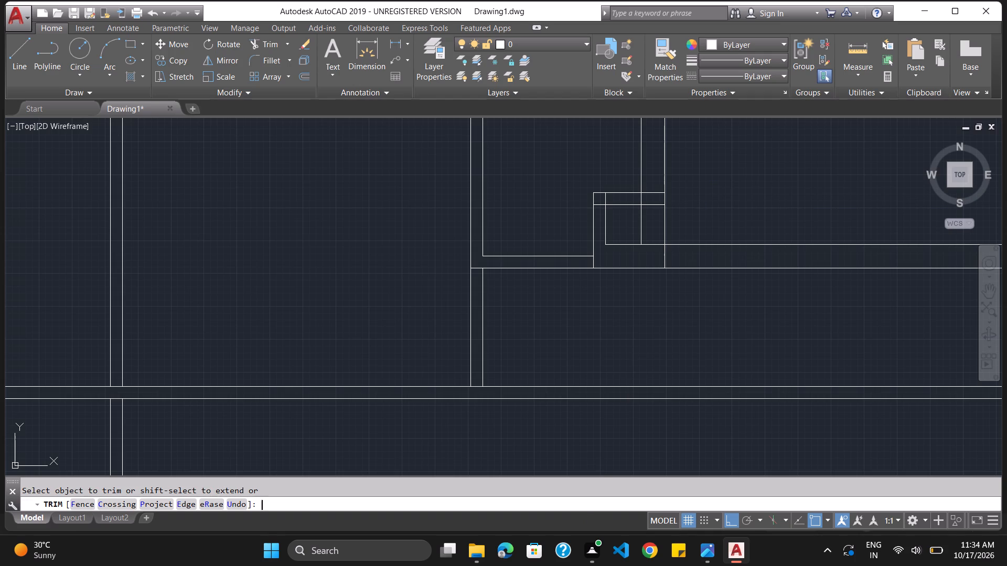
key("Escape")
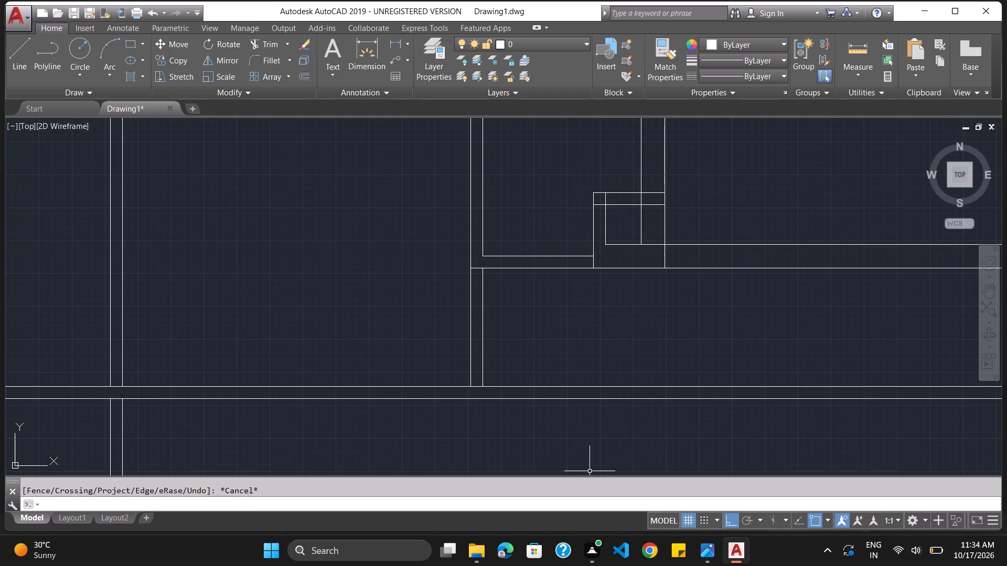
Trim the two 4.5"-spaced horizontal lines where they cross inside the 9" vertical wall.
type("trim")
key("Return")
key("Return")
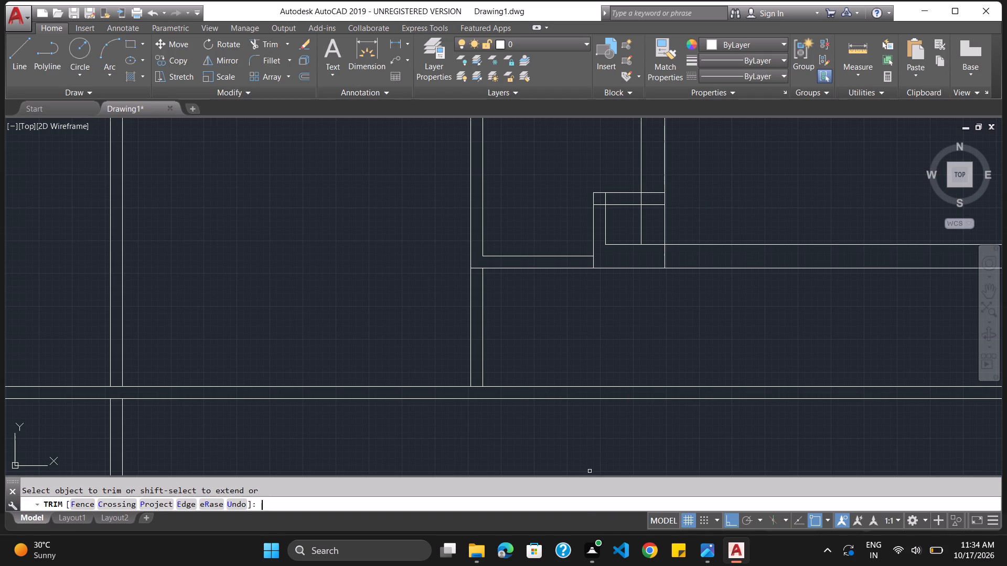
left_click(648, 204)
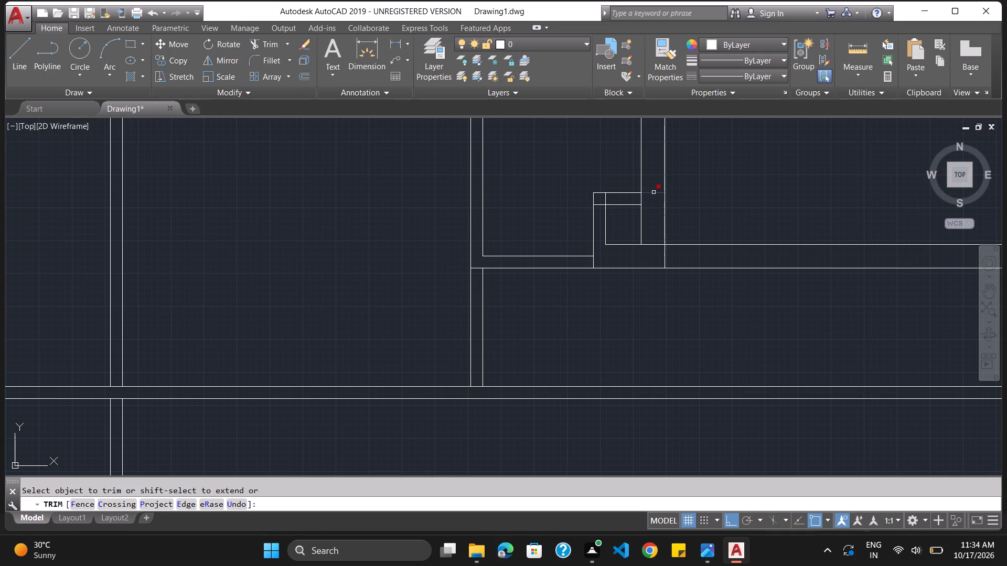
left_click(654, 192)
Trim the overlapping corner lines of the small enclosure's 4.5" wall and its west line where it enters the lower horizontal wall.
scroll(613, 198, "up", 1, "ctrl")
left_click(599, 201)
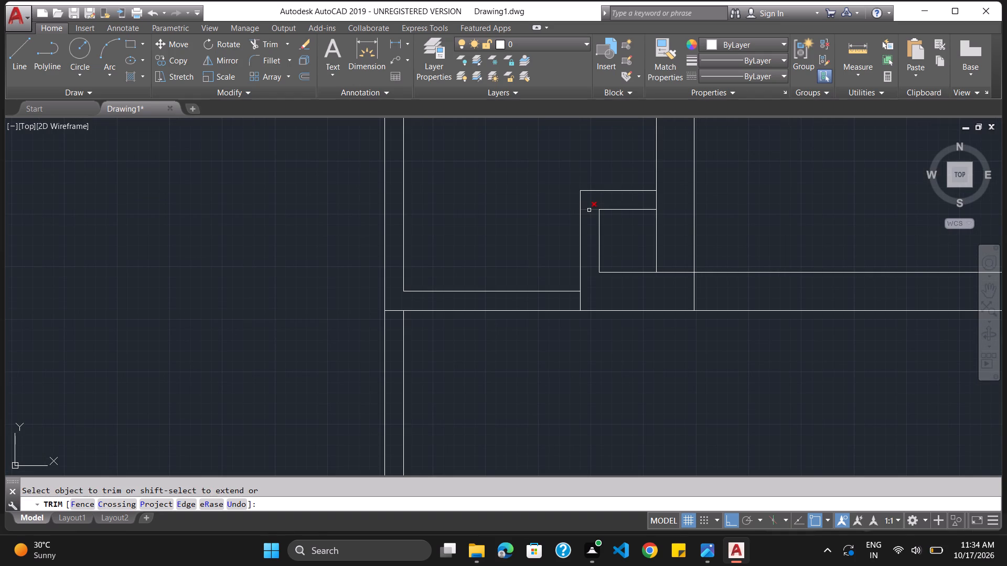
left_click(589, 210)
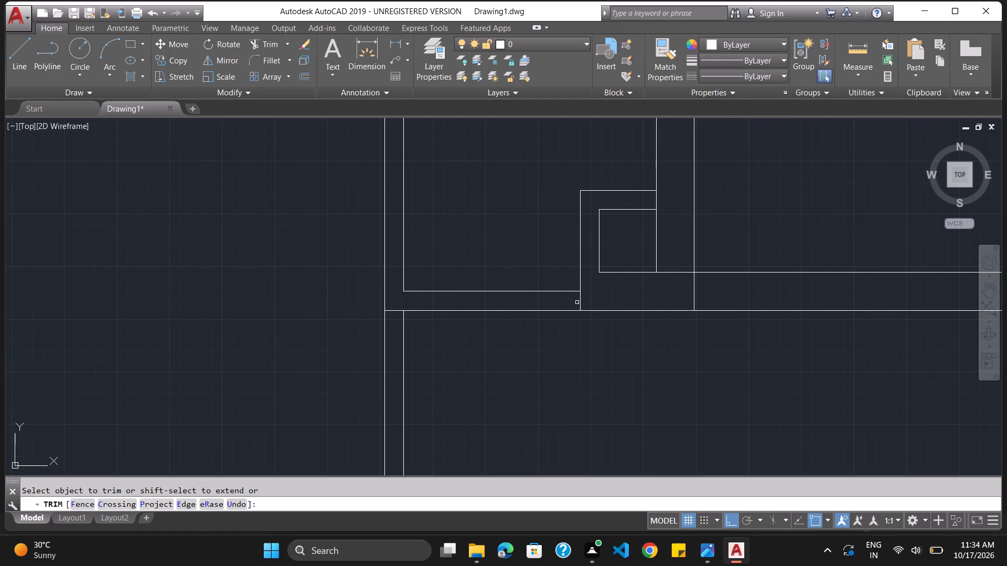
left_click(580, 300)
Clear the junction of the 9" vertical and 9" horizontal walls by trimming the crossing lines and erasing the leftover vertical stub.
left_click(675, 273)
scroll(716, 284, "down", 2, "ctrl")
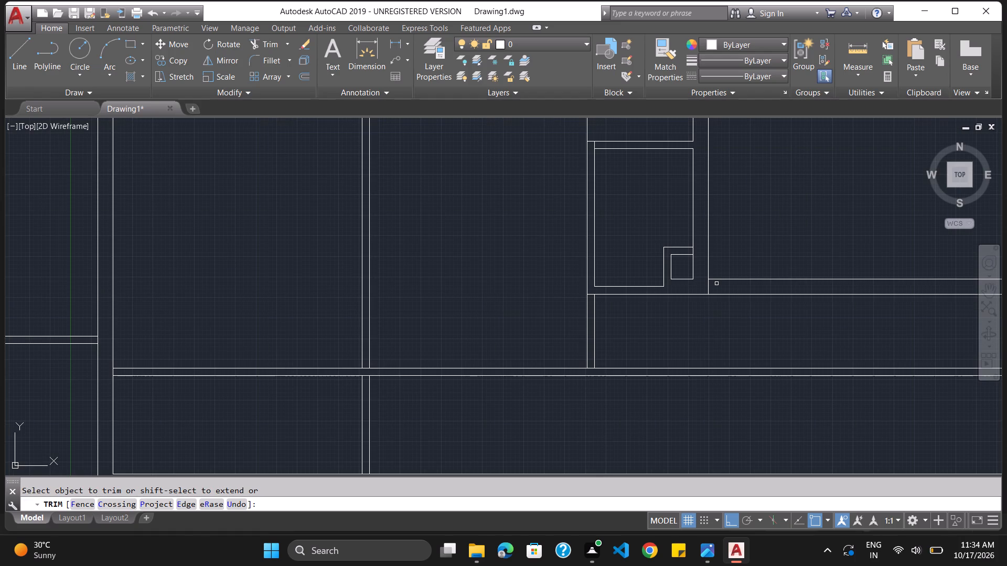
left_click(709, 287)
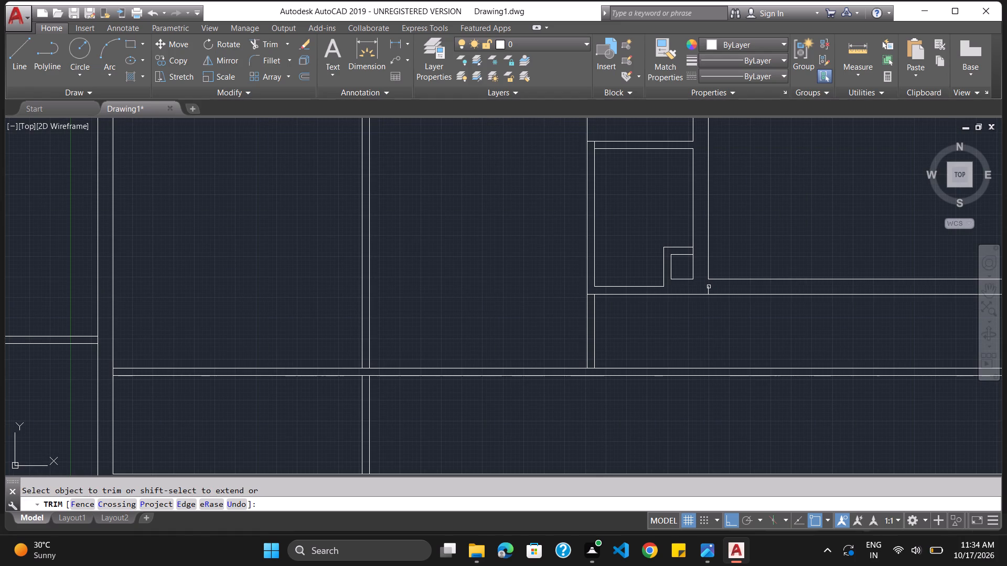
left_click(708, 290)
key("super+F1")
left_click(1006, 0)
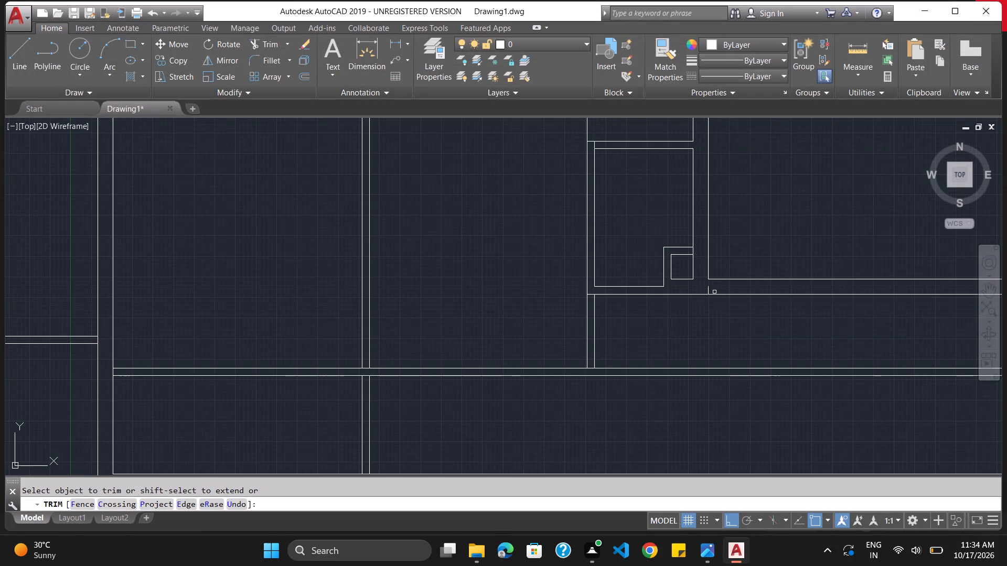
left_click(709, 290)
key("Escape")
left_click(709, 290)
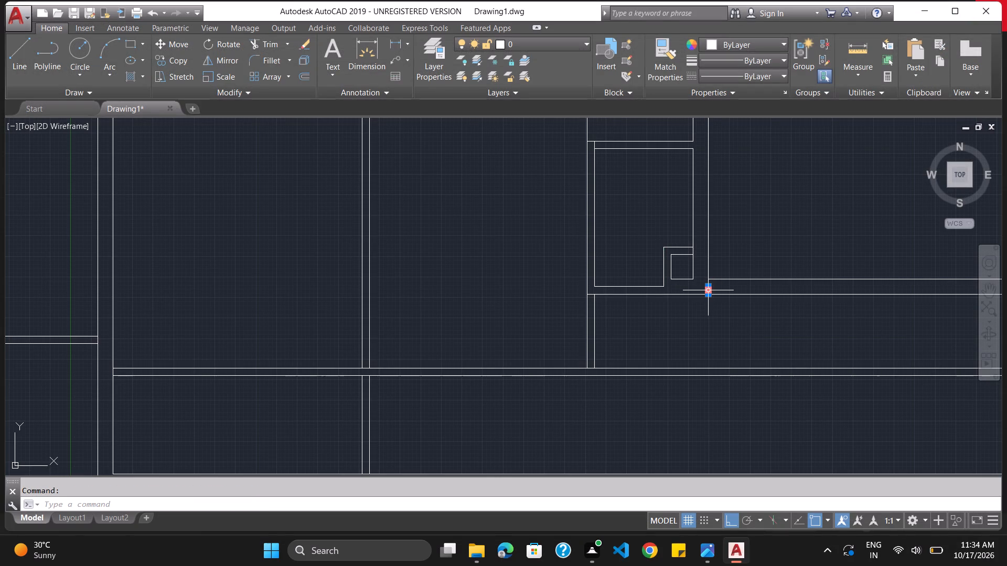
key("Delete")
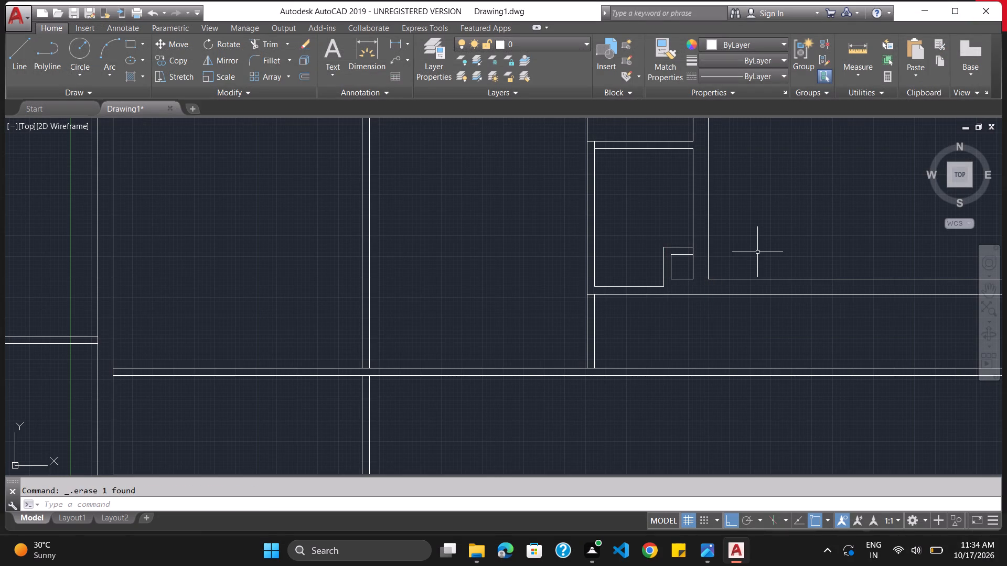
Offset the 9" horizontal wall's upper line 6' north, east of the 9" vertical wall.
left_click(585, 507)
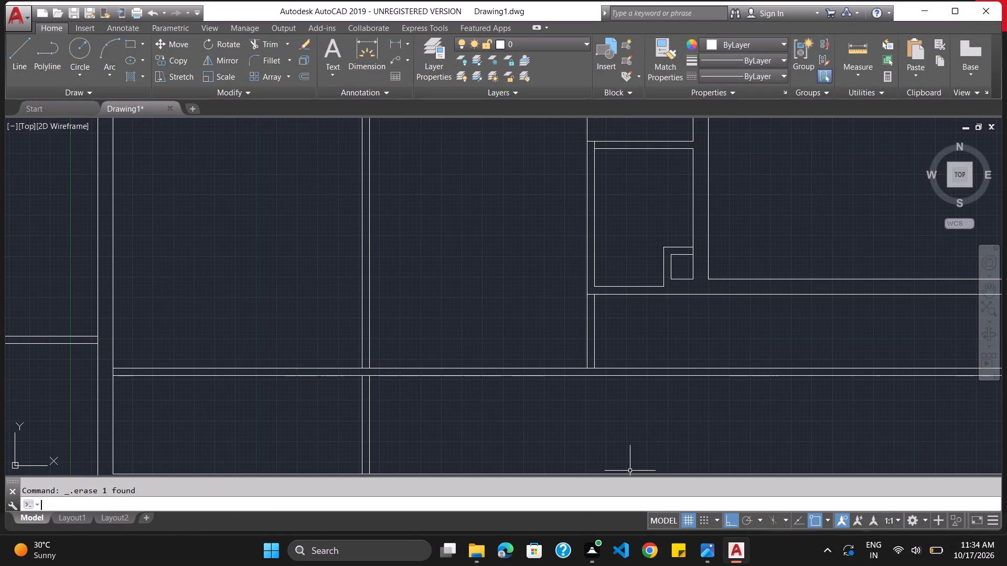
key("o")
key("Return")
key("backslash")
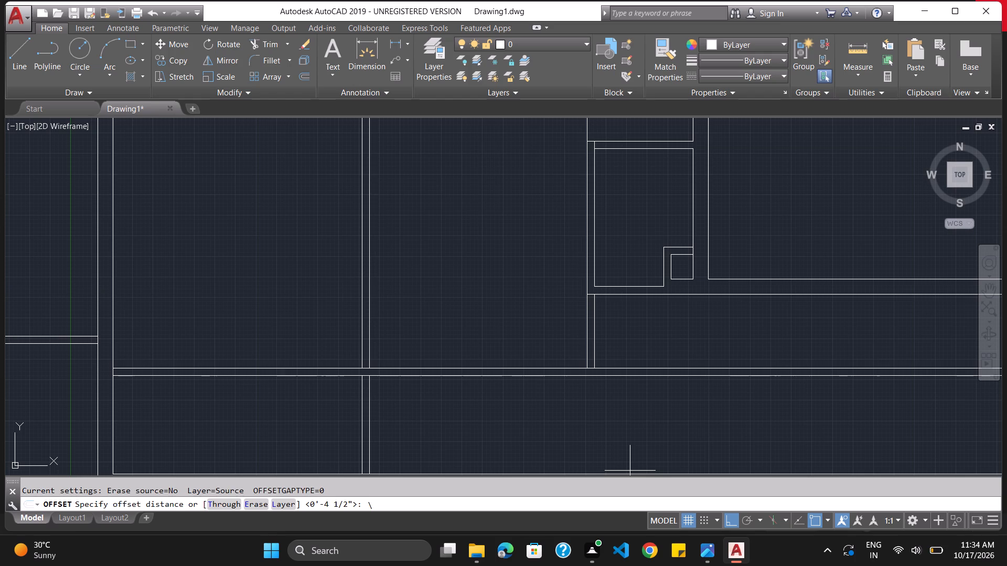
key("BackSpace")
key("6")
key("apostrophe")
key("Return")
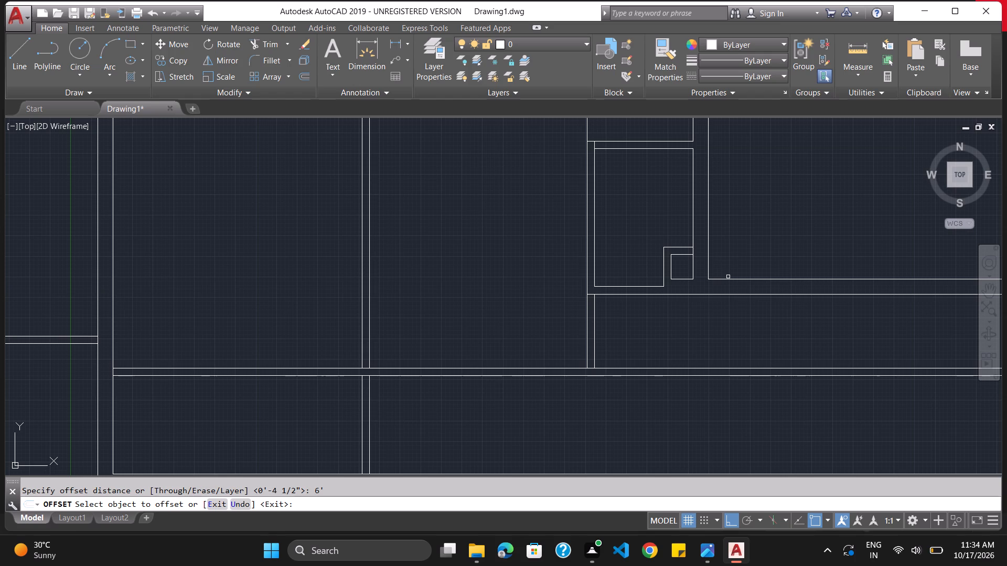
left_click_drag(732, 280, 736, 266)
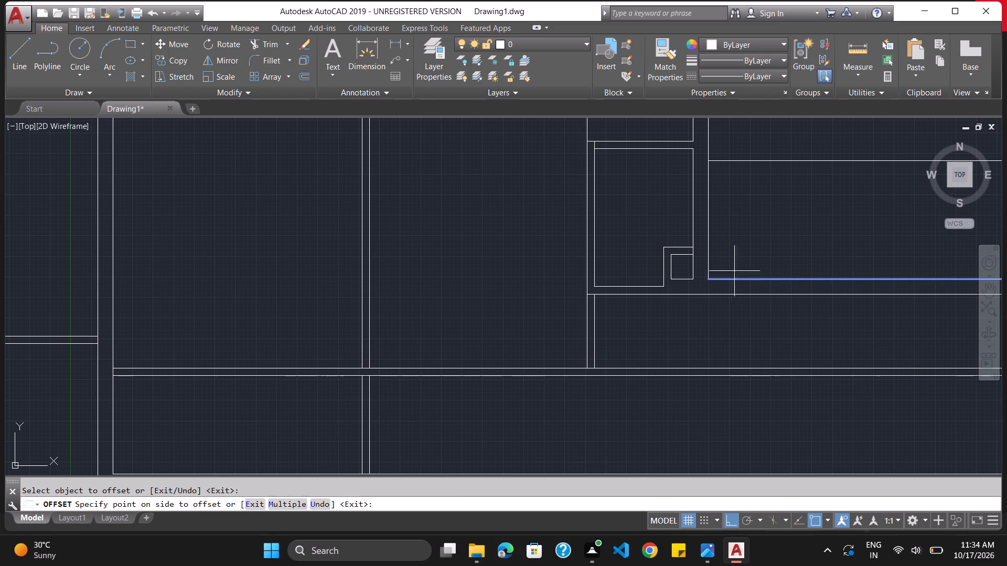
left_click_drag(736, 266, 745, 228)
left_click(745, 228)
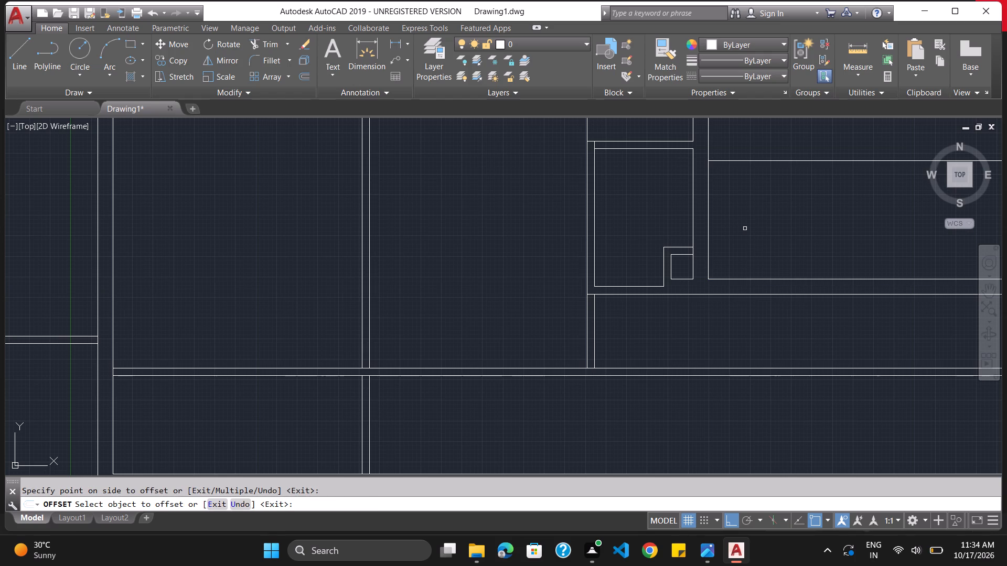
key("Escape")
Offset the new horizontal line east of the 9" vertical wall 4.5" north to form the enclosure's upper wall.
key("o")
key("Return")
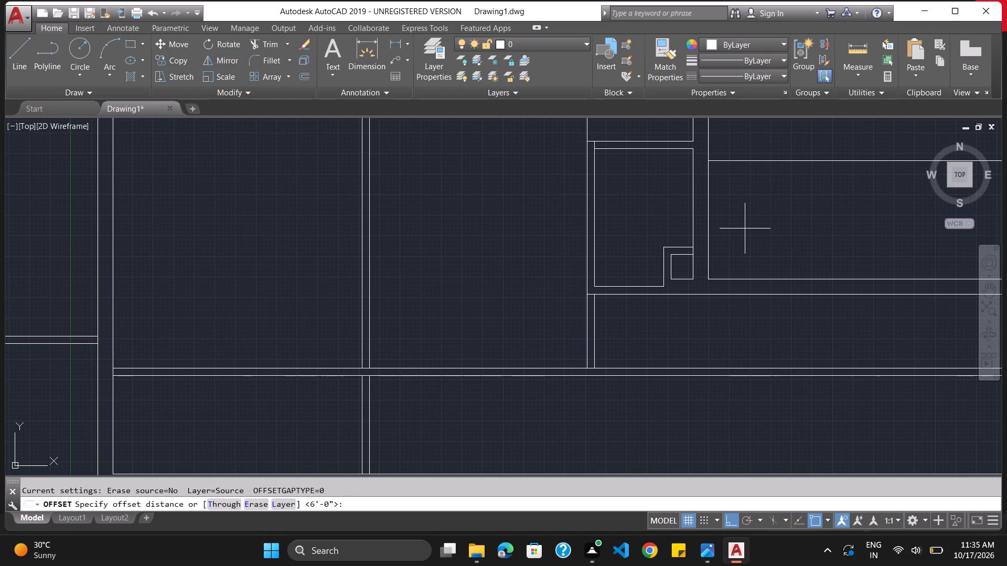
type("4.5")
key("shift+quotedbl")
key("Return")
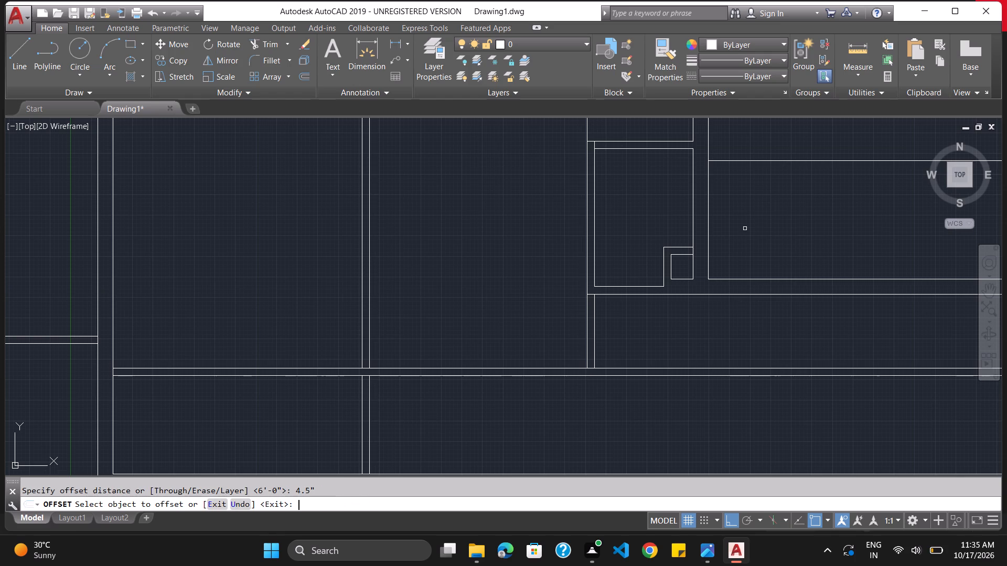
left_click_drag(739, 161, 742, 150)
left_click(742, 150)
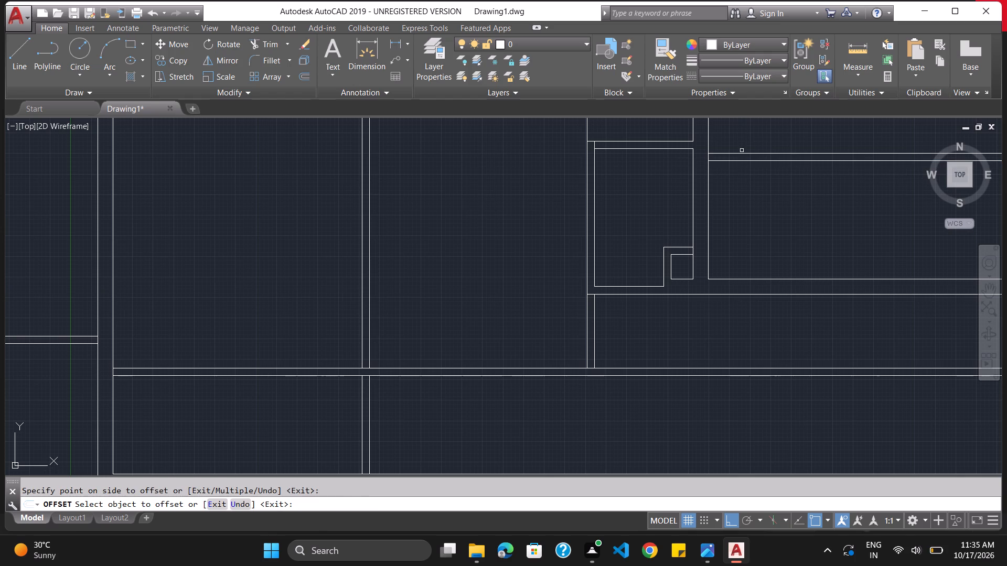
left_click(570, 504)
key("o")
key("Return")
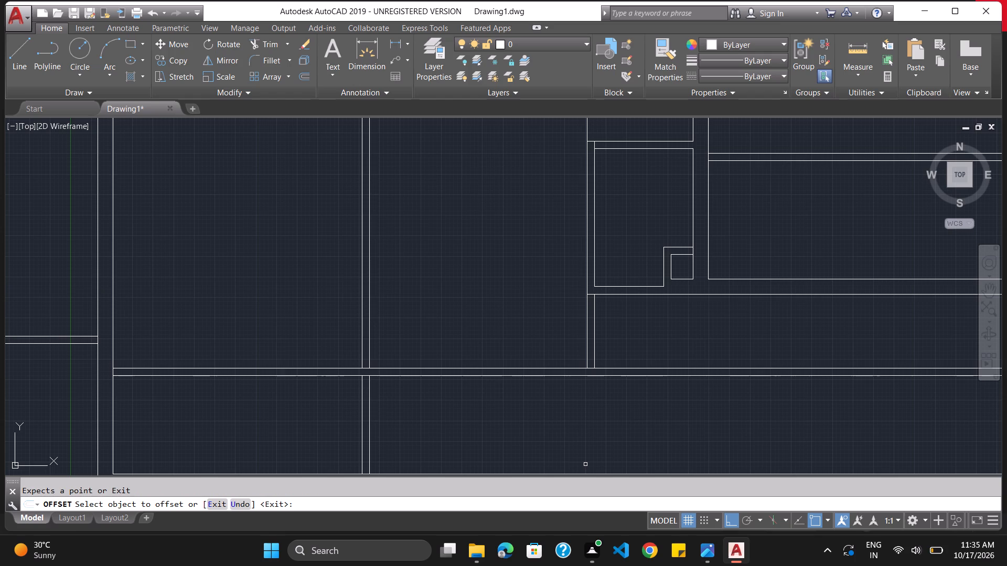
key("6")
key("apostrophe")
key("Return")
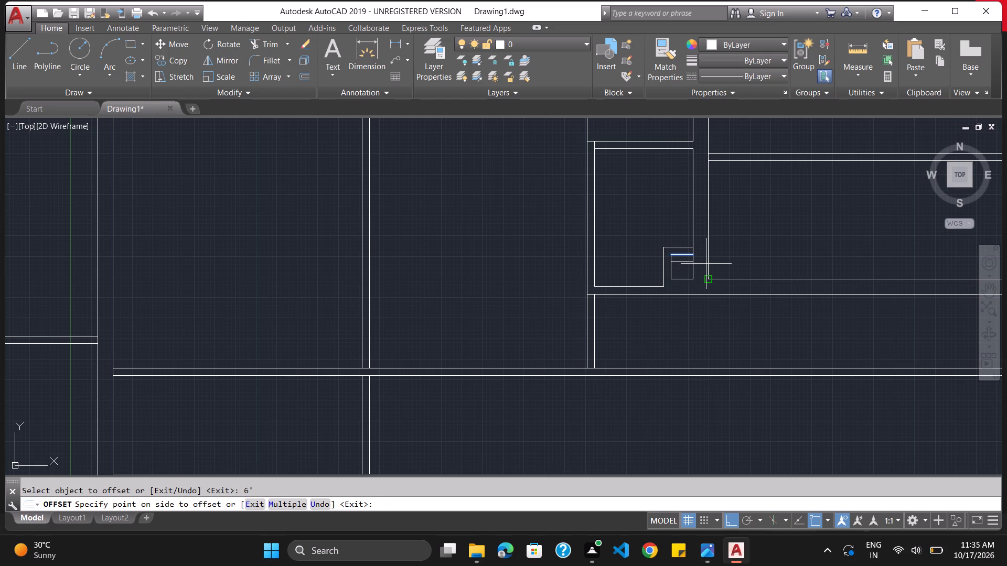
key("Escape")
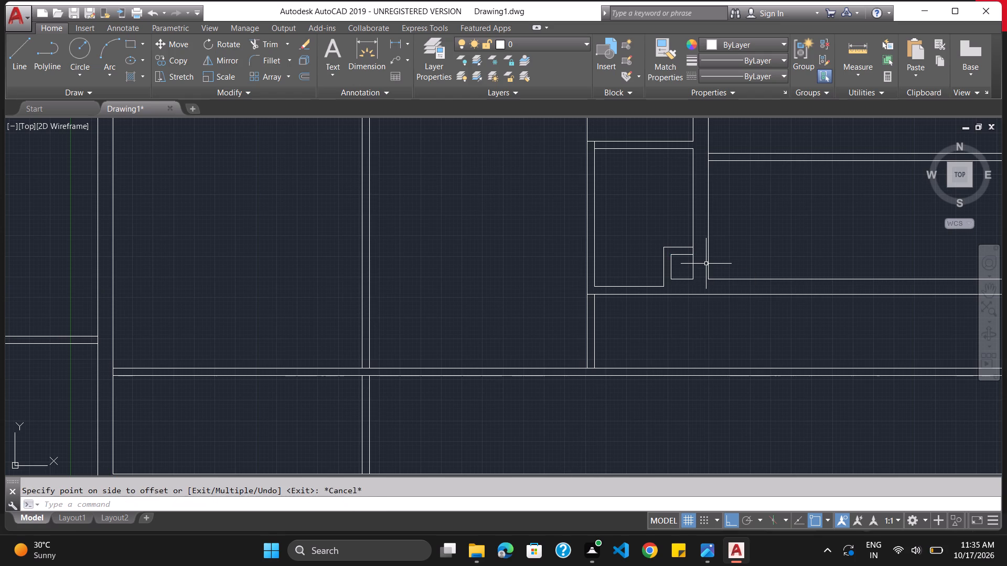
Offset the 9" vertical wall's east line 6' east, across the new 4.5" horizontal wall.
key("o")
key("Return")
key("6")
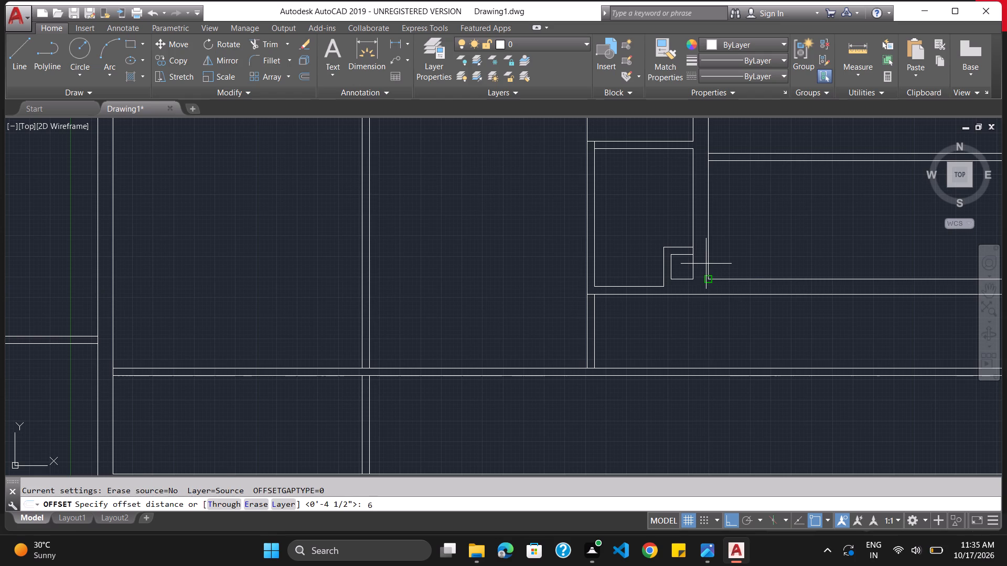
key("apostrophe")
key("Return")
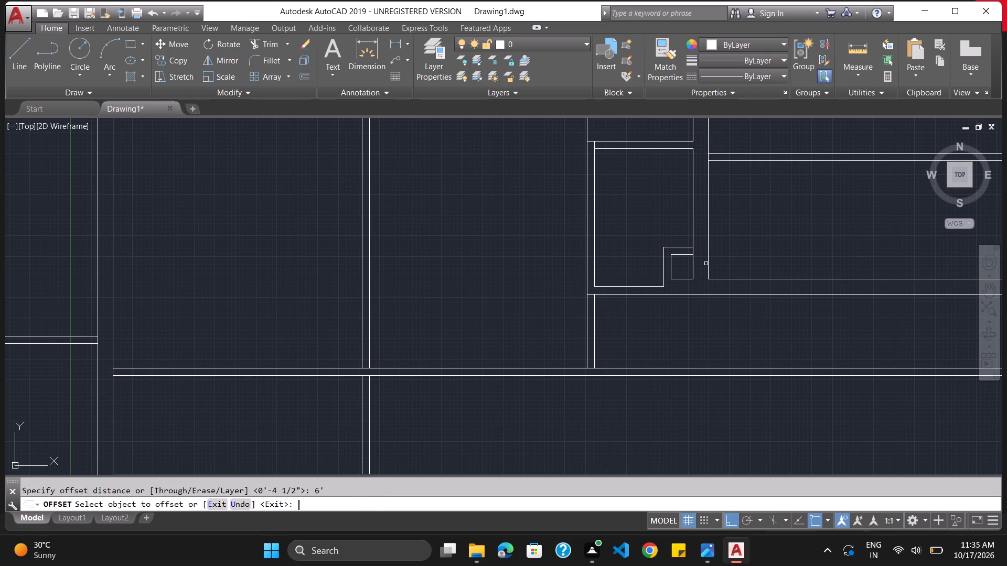
left_click_drag(710, 263, 774, 260)
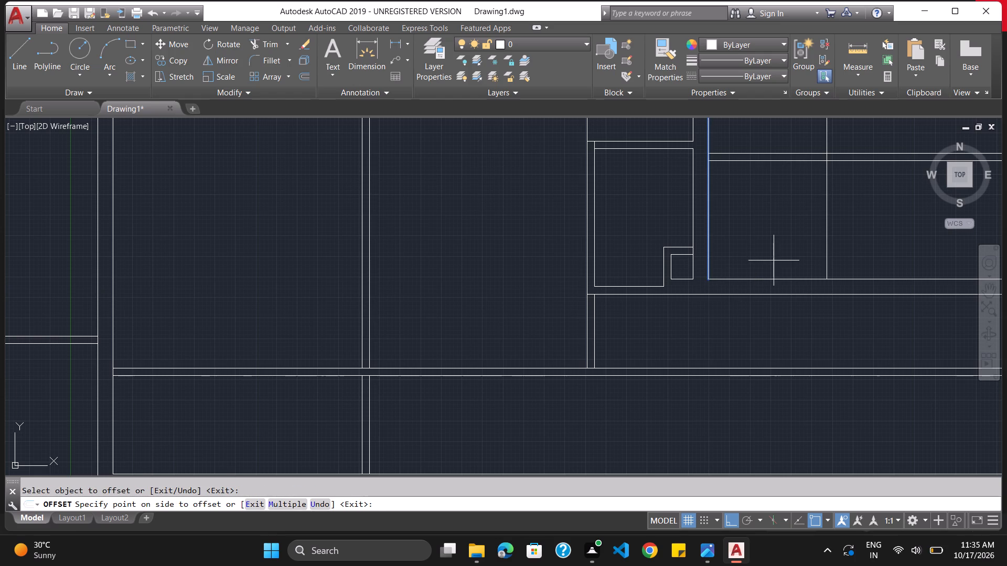
left_click_drag(774, 260, 775, 260)
left_click(775, 260)
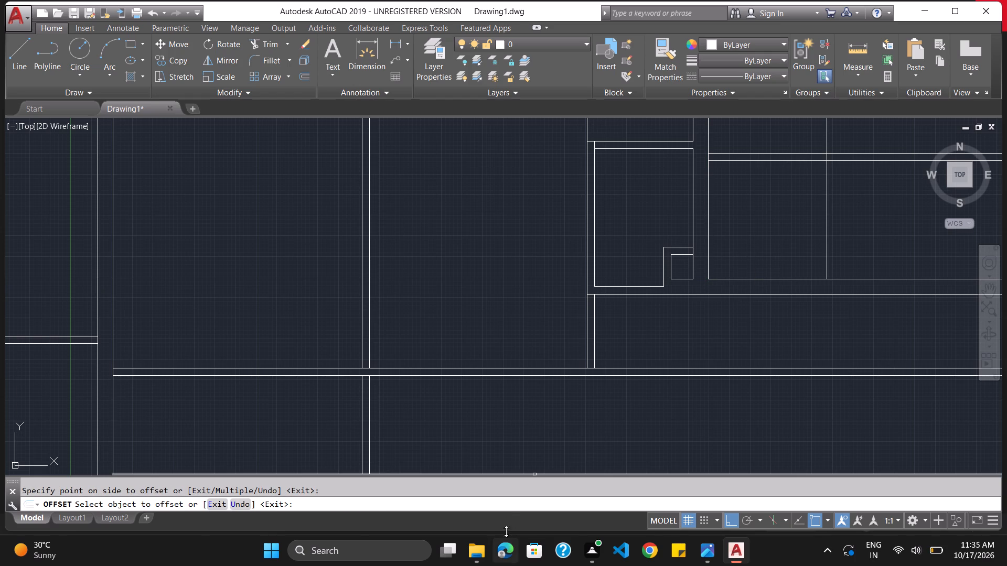
left_click(515, 510)
key("Escape")
key("super+F1")
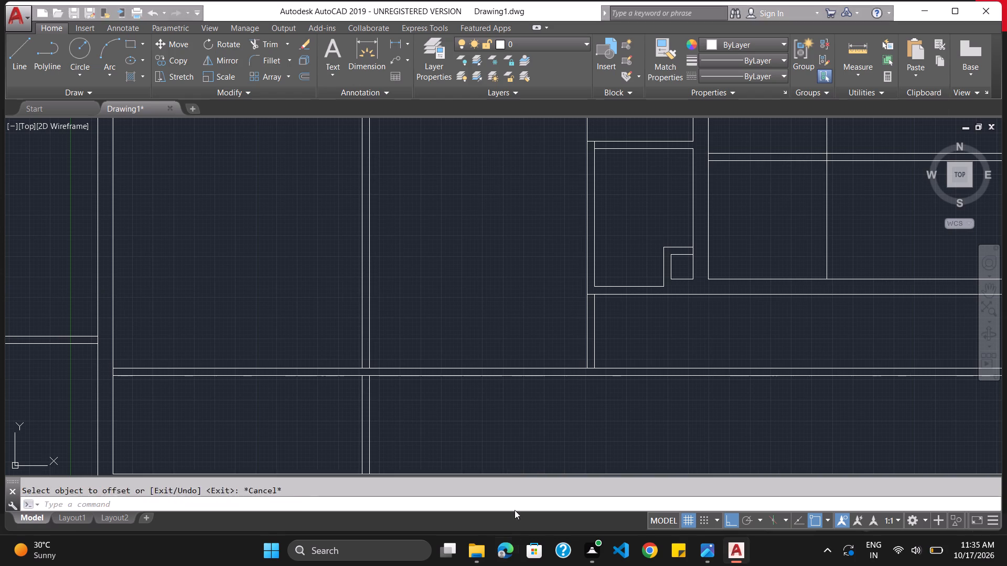
left_click(1006, 4)
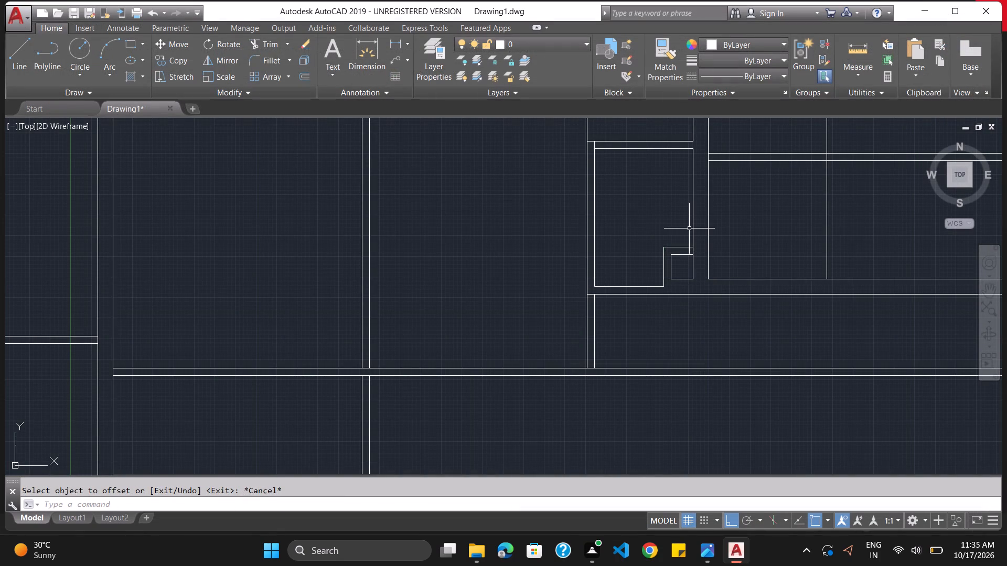
key("Escape")
Offset the new vertical line 4.5" east to form the enclosure's east wall.
key("o")
key("Return")
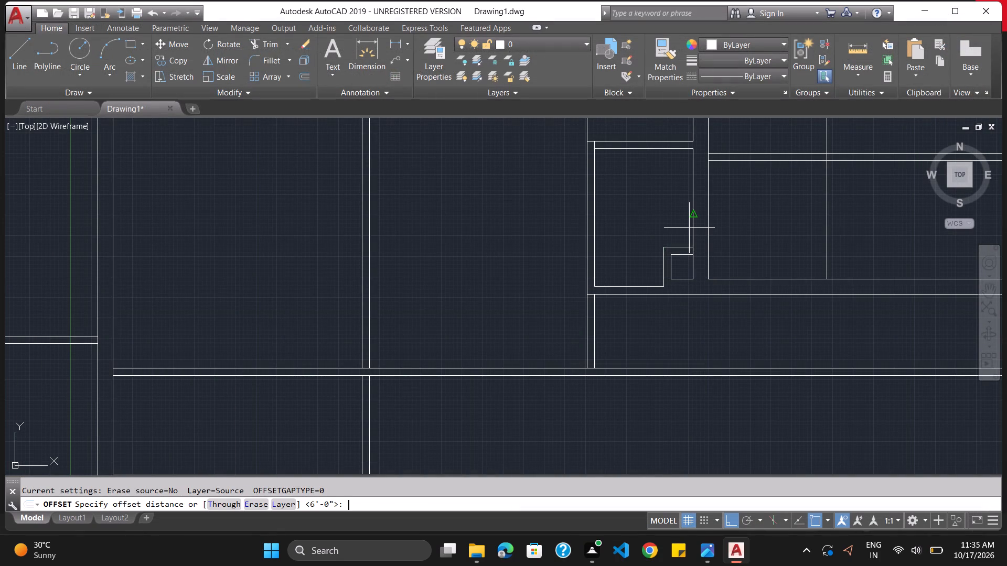
key("9")
key("BackSpace")
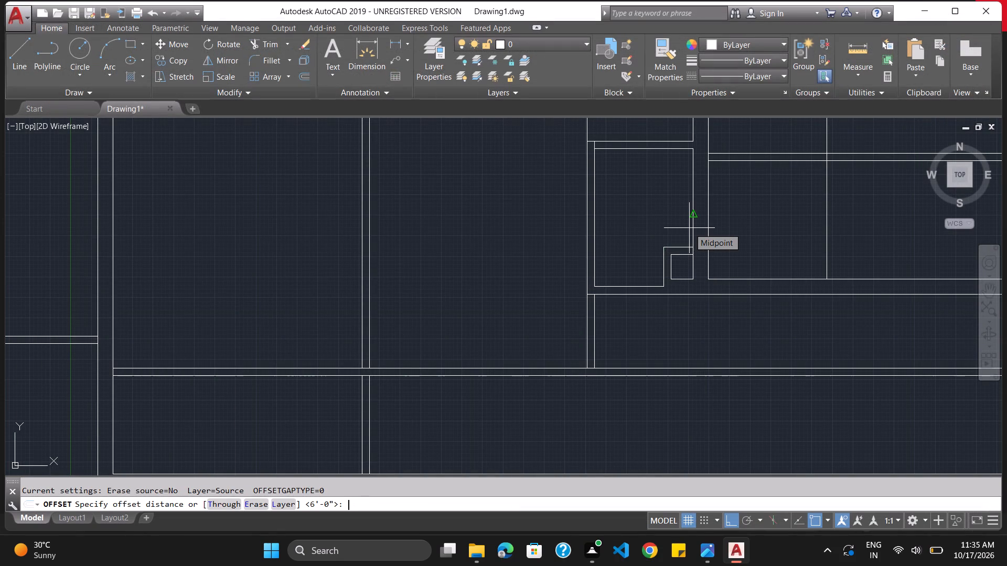
type("4.5\"")
key("Return")
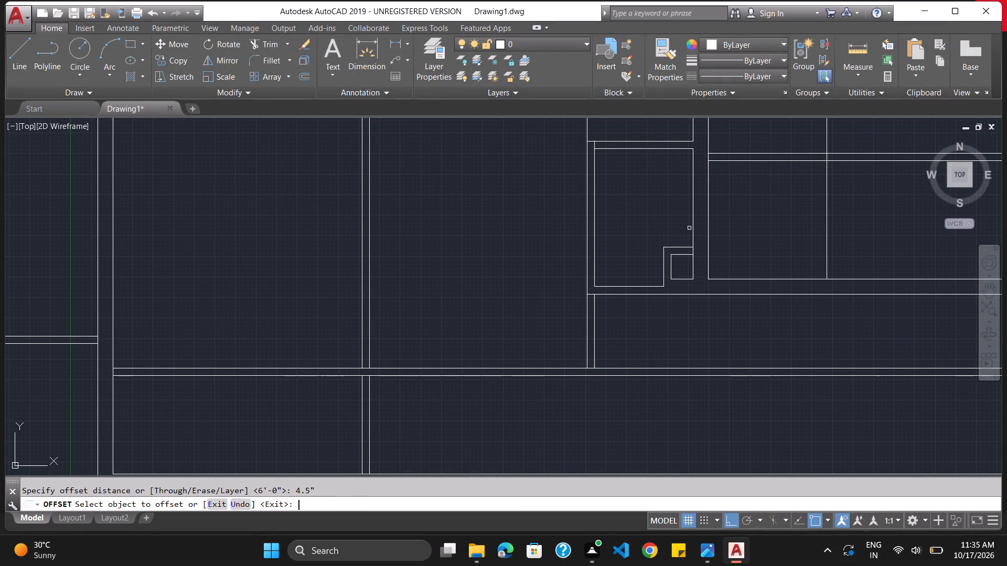
left_click_drag(828, 234, 843, 236)
left_click(843, 236)
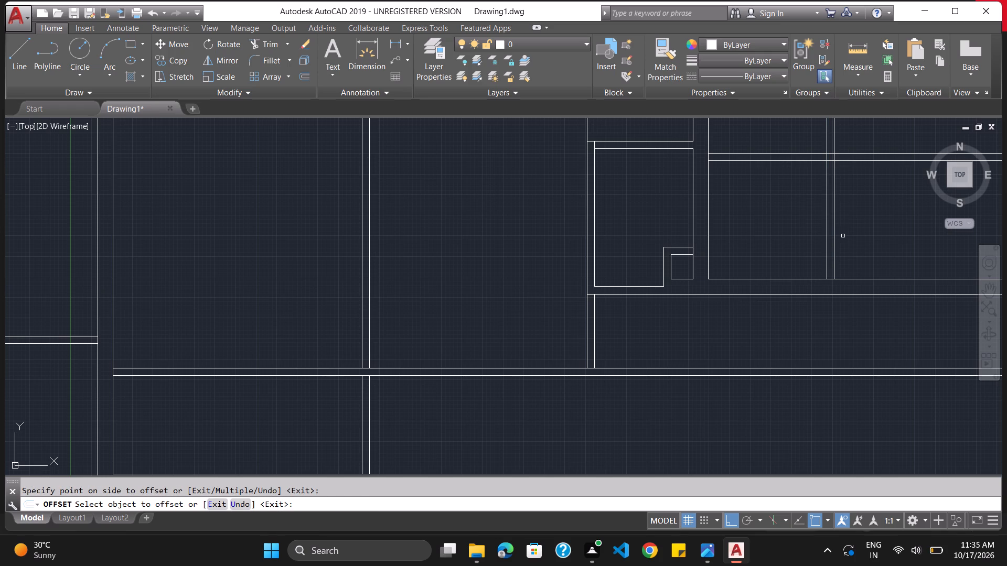
key("t")
key("Escape")
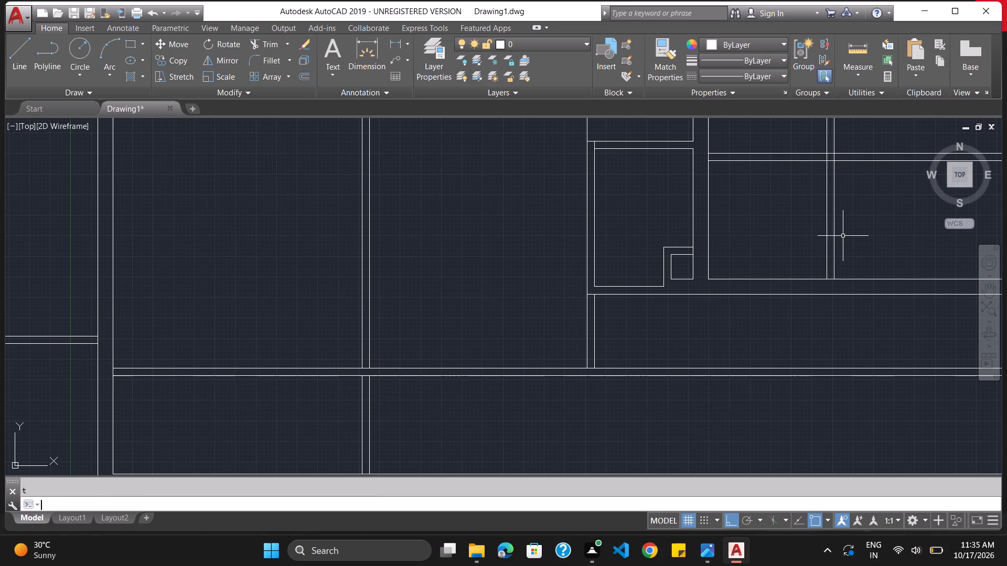
Trim the lines running past and crossing inside the northeast corner of the 6' by 6' enclosure's 4.5" walls.
type("trim")
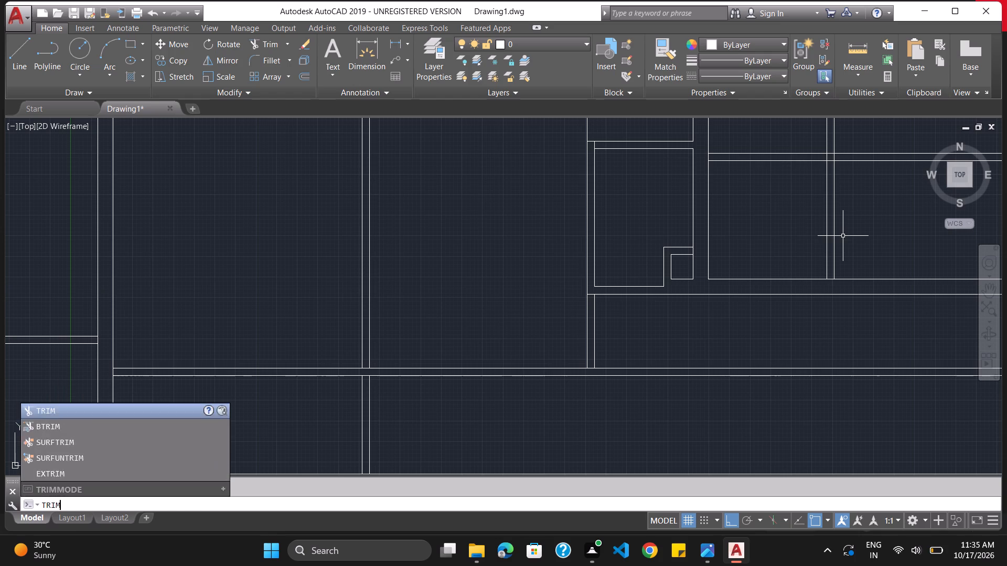
key("Return")
key("Return")
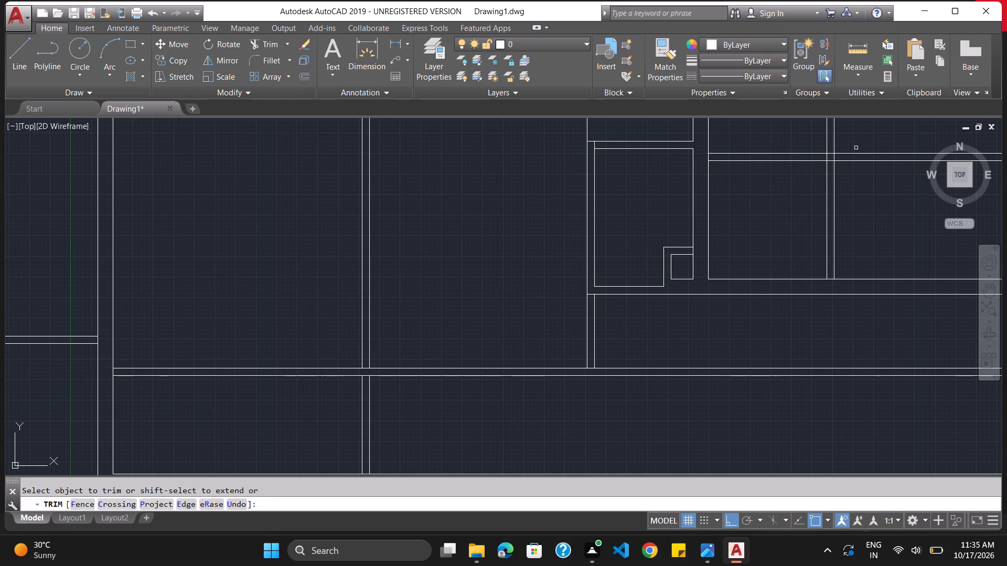
left_click_drag(856, 154, 856, 161)
left_click_drag(856, 161, 845, 138)
left_click_drag(845, 138, 815, 138)
left_click(815, 138)
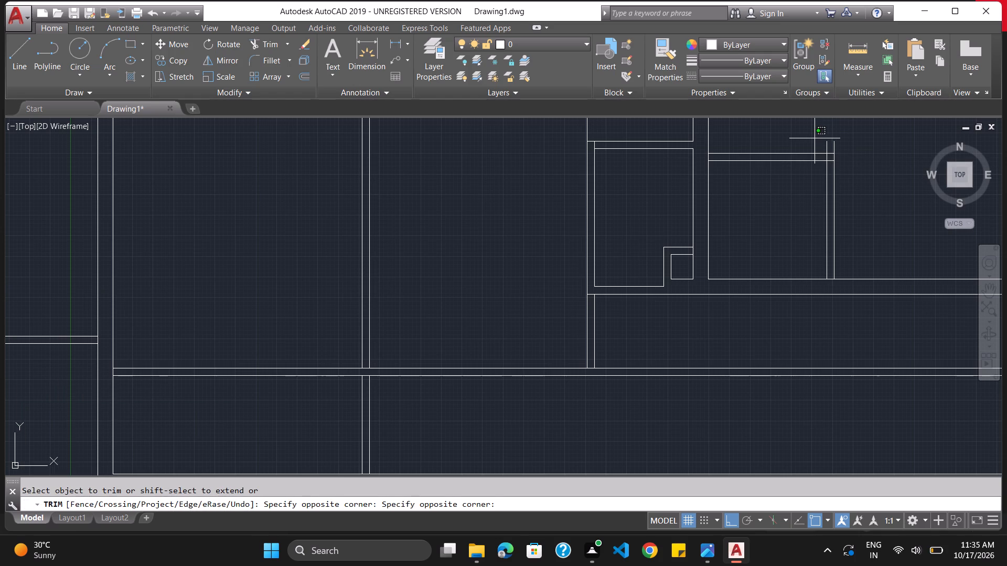
left_click(826, 147)
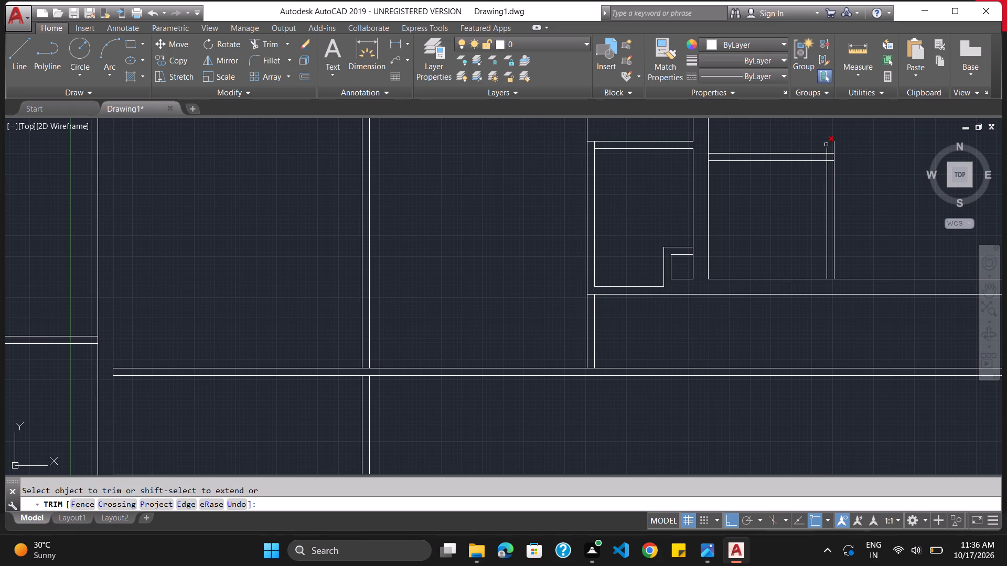
left_click(826, 145)
left_click_drag(834, 145, 834, 146)
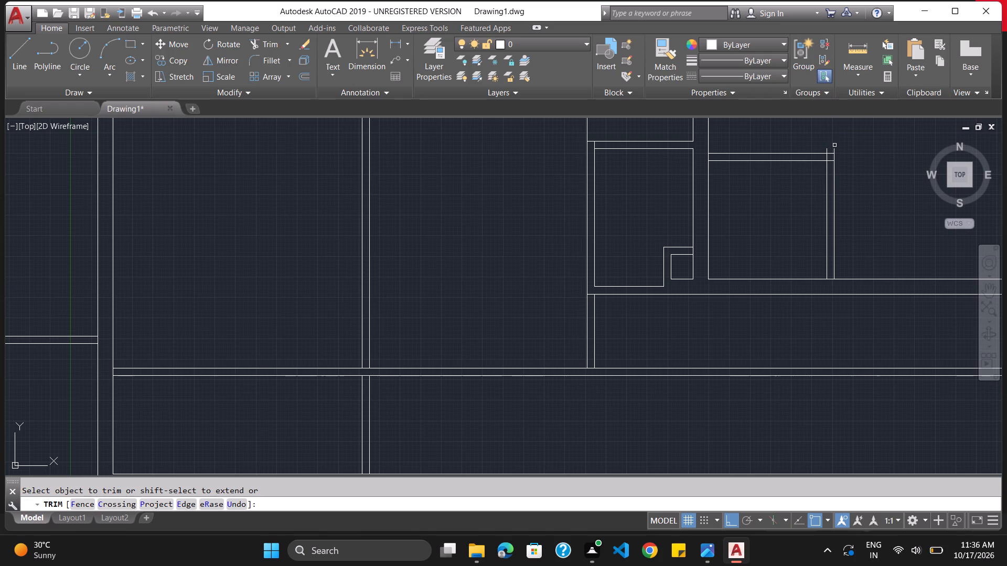
left_click_drag(834, 146, 834, 149)
left_click(834, 149)
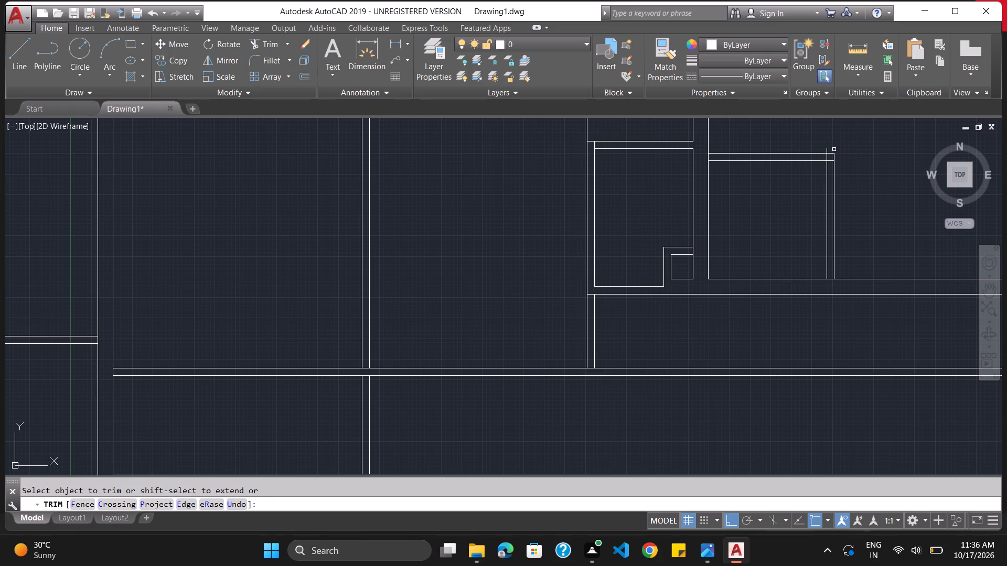
left_click(827, 149)
scroll(828, 151, "up", 3, "ctrl")
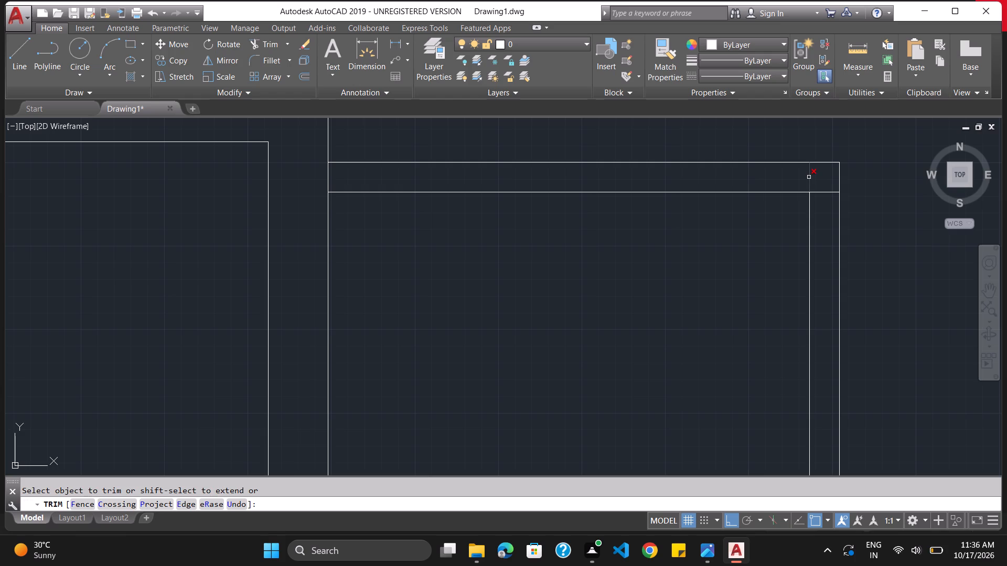
left_click_drag(809, 177, 821, 192)
left_click(821, 192)
Trim away the northernmost horizontal wall's two lines east of the 9" vertical wall.
scroll(821, 192, "down", 3, "ctrl")
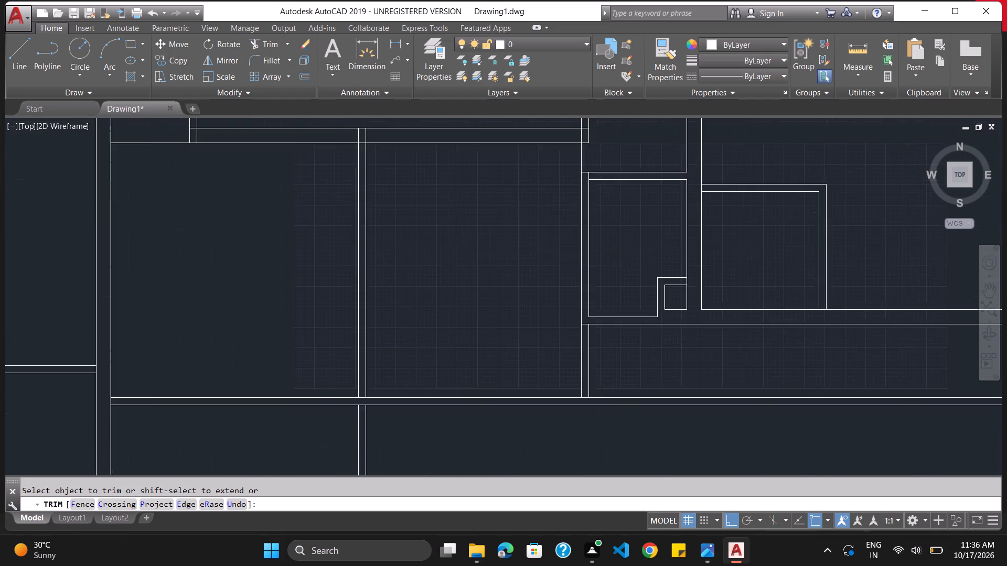
scroll(821, 192, "down", 2, "ctrl")
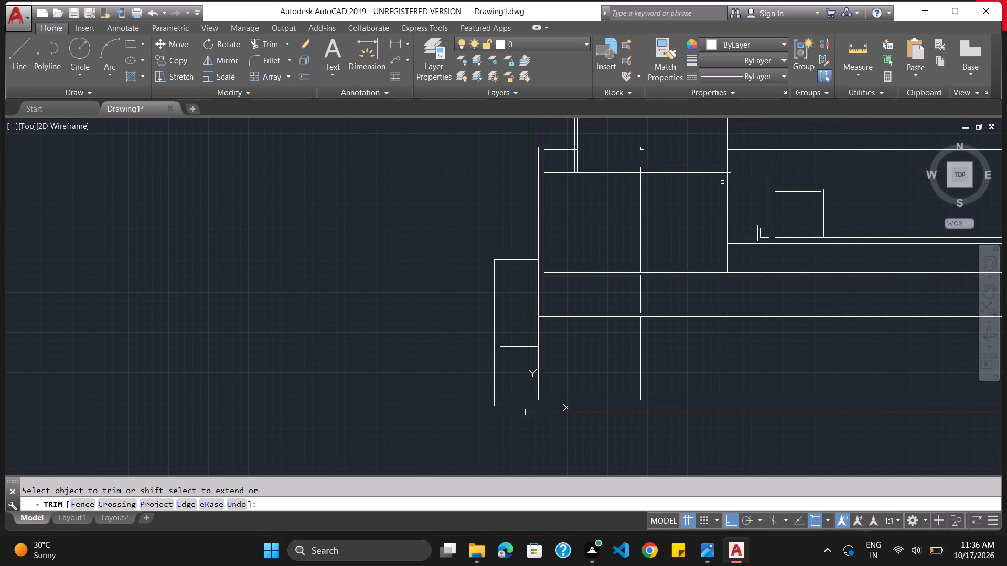
scroll(722, 183, "down", 1, "ctrl")
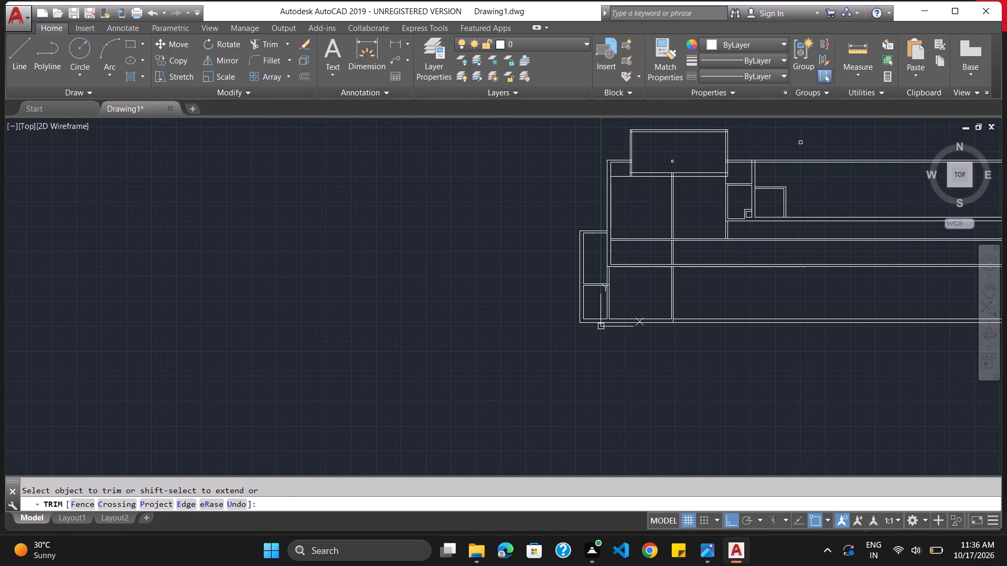
left_click_drag(800, 143, 813, 175)
left_click(813, 175)
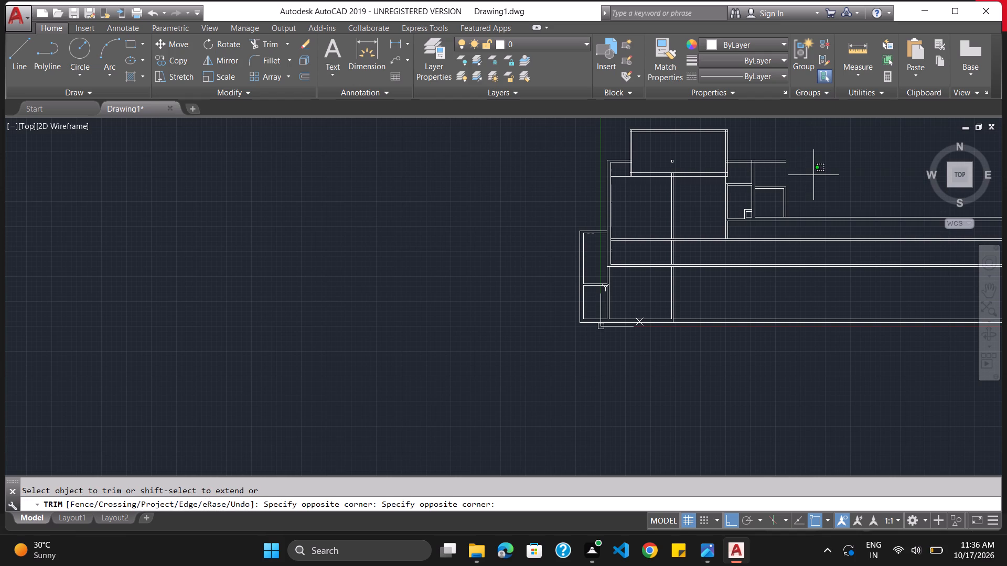
left_click_drag(809, 175, 766, 166)
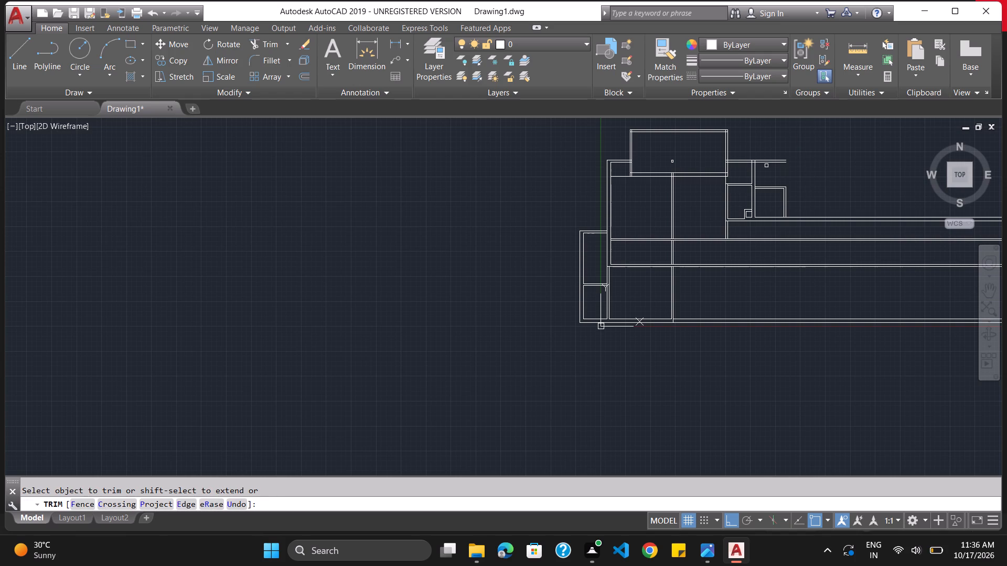
left_click_drag(766, 166, 799, 184)
left_click_drag(799, 184, 761, 150)
key("Escape")
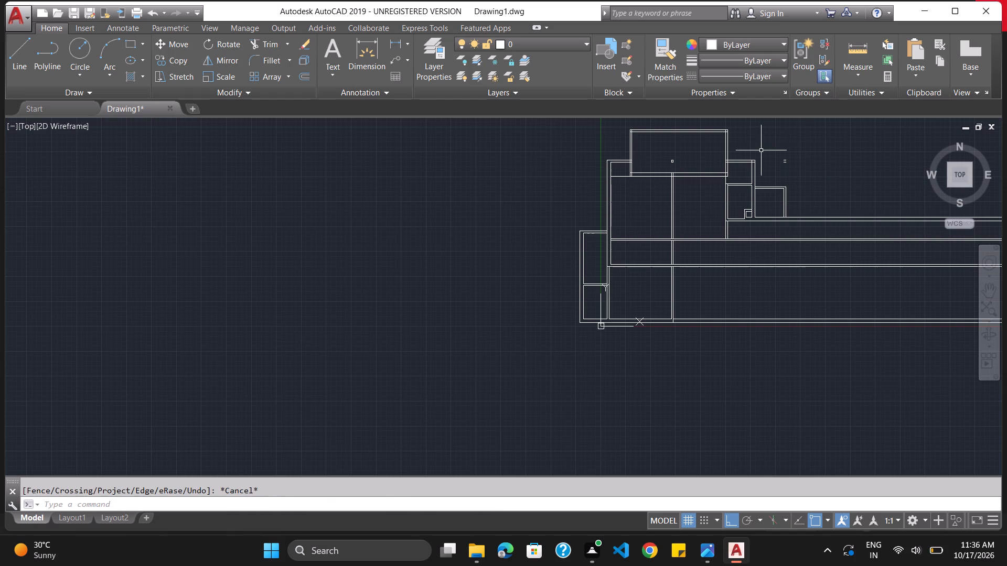
Erase the stray line fragments left north of the 6' by 6' enclosure and inside the northernmost room.
left_click(784, 160)
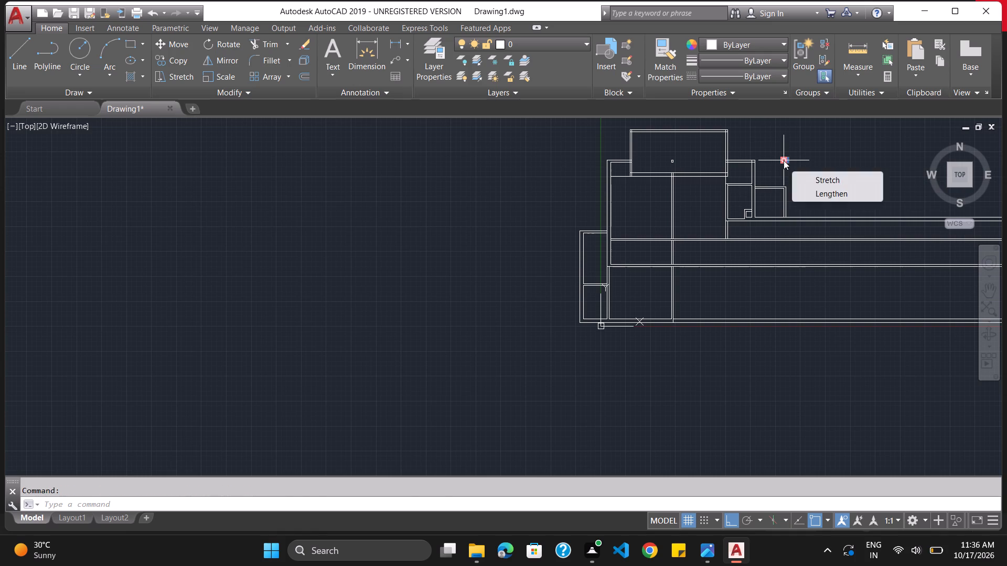
key("Escape")
left_click_drag(793, 148, 780, 158)
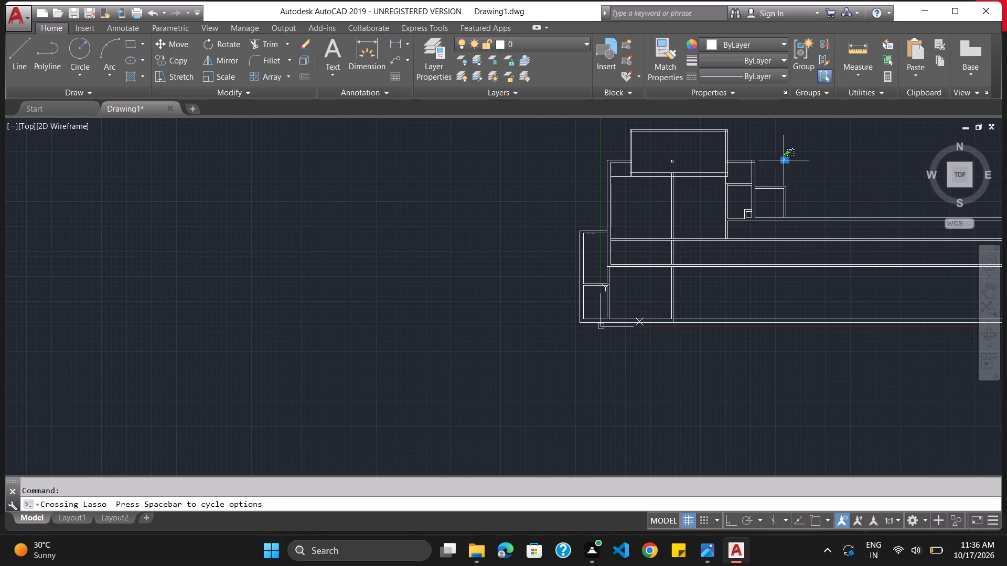
left_click_drag(780, 158, 805, 160)
key("Delete")
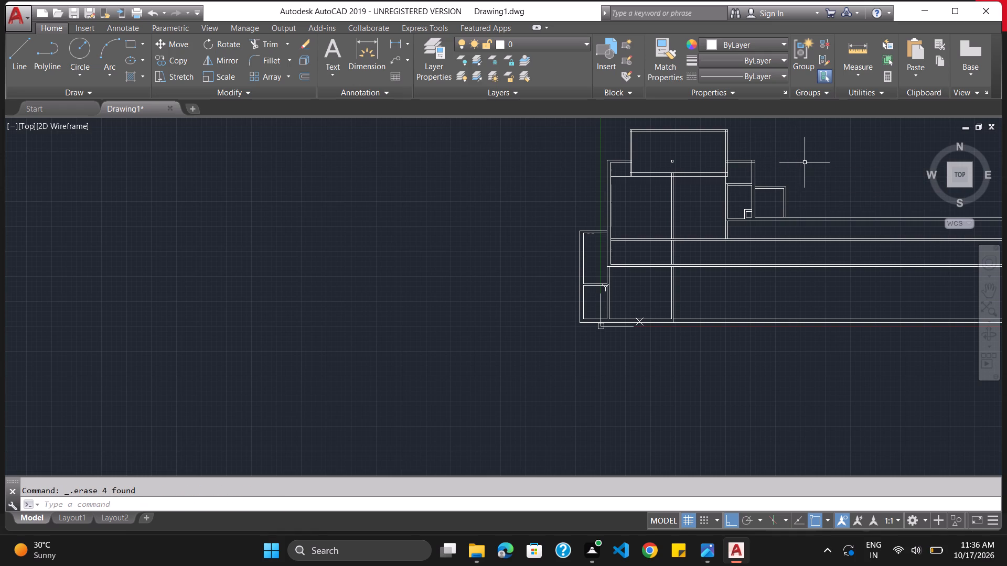
left_click_drag(670, 155, 667, 164)
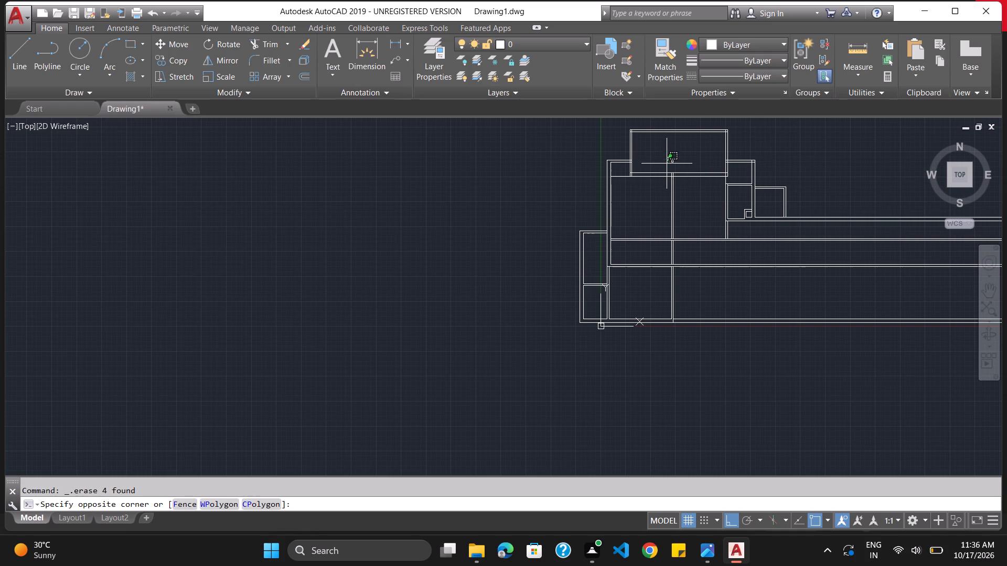
left_click_drag(667, 164, 683, 159)
key("Delete")
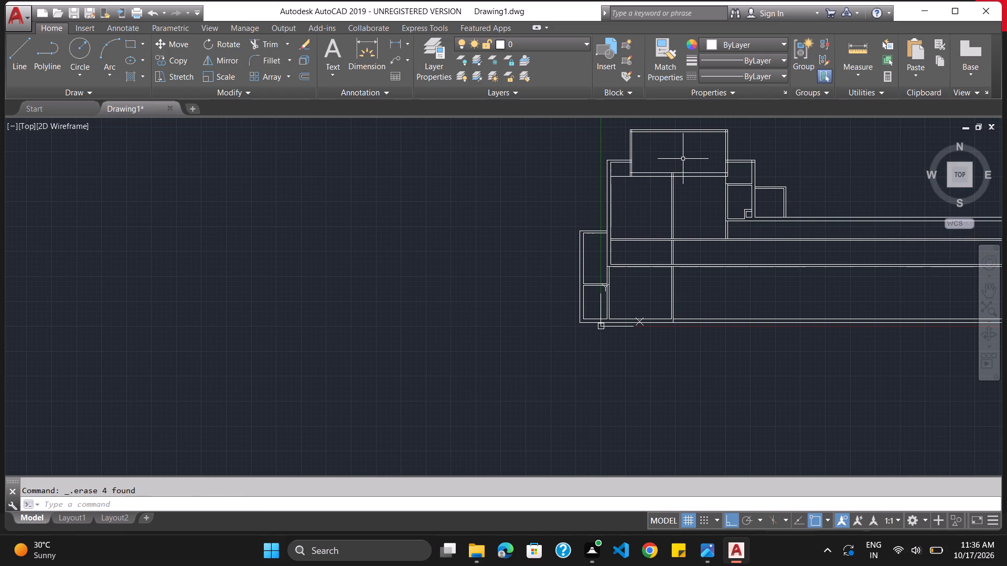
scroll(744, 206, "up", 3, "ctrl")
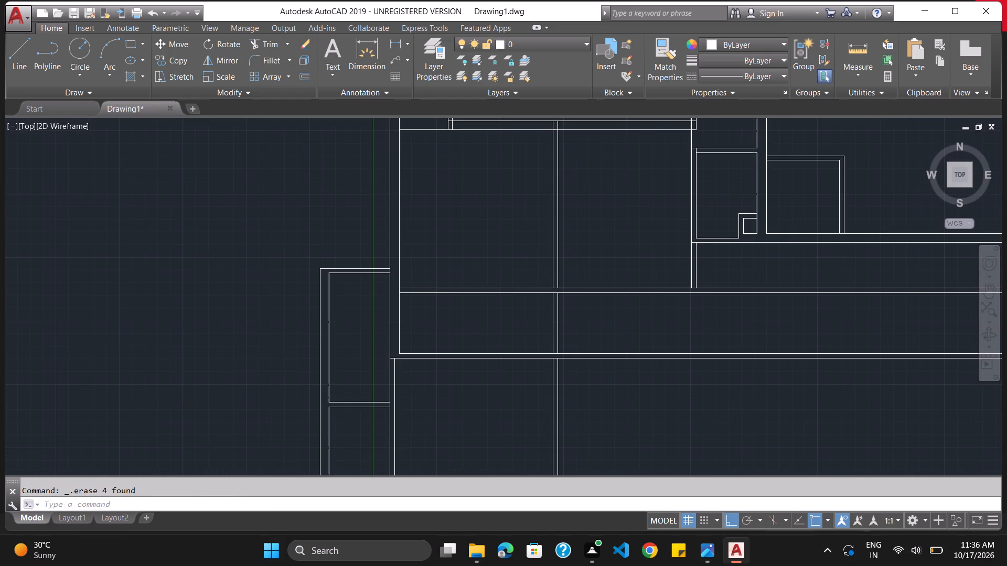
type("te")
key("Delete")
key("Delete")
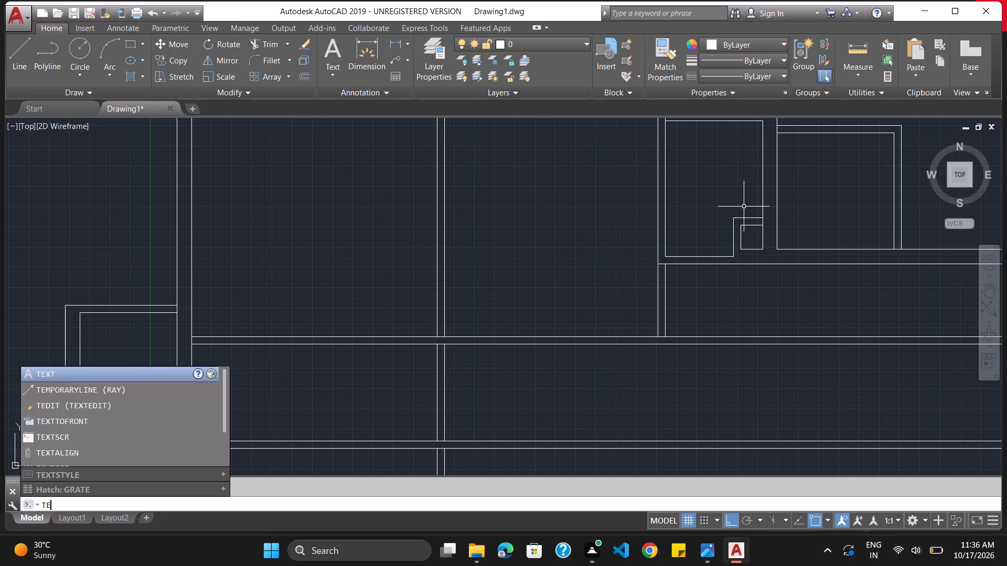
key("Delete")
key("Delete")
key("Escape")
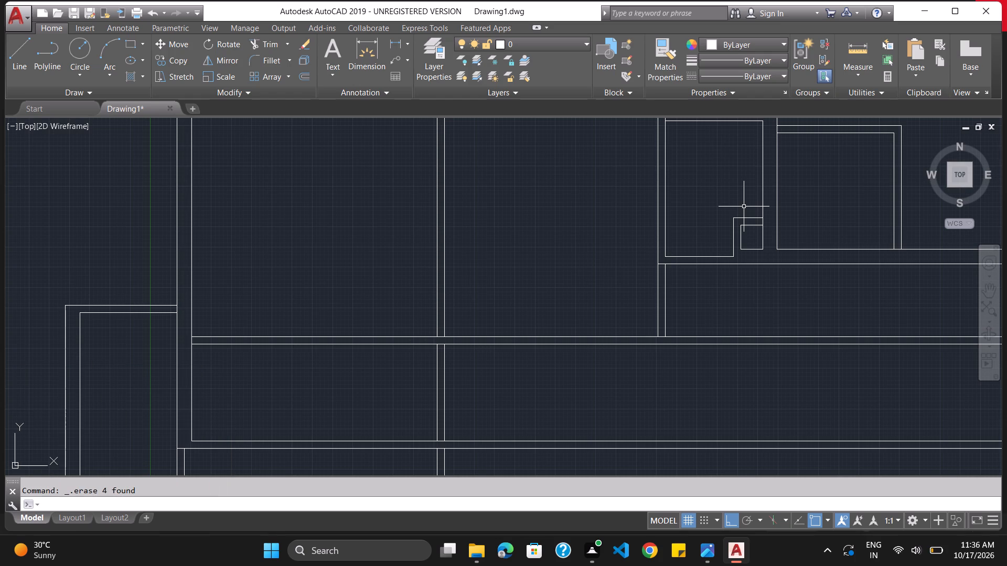
Trim the short line across the small duct's north wall and the one crossing the base of the enclosure's 4.5" east wall.
type("trim")
key("Return")
key("Return")
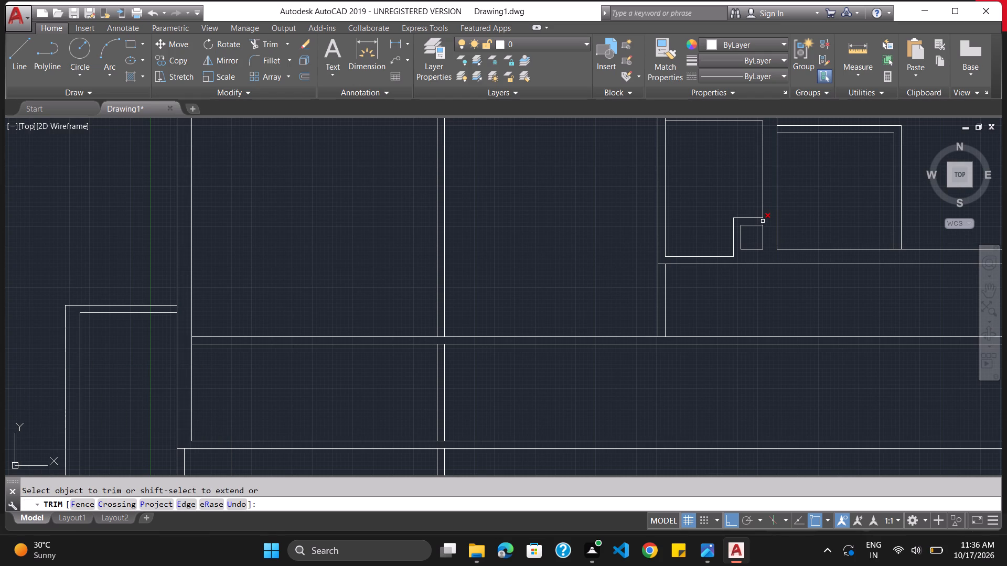
left_click(763, 221)
scroll(918, 252, "up", 1, "ctrl")
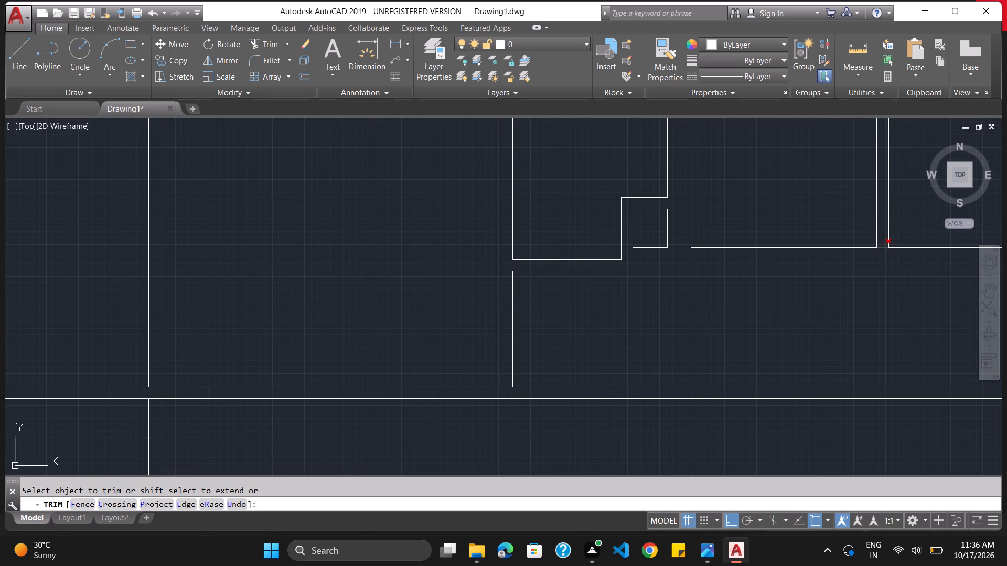
left_click(883, 247)
left_click(645, 508)
key("Escape")
Draw two rays straight south from the southern ends of the enclosure's east wall lines.
type("ray")
key("Return")
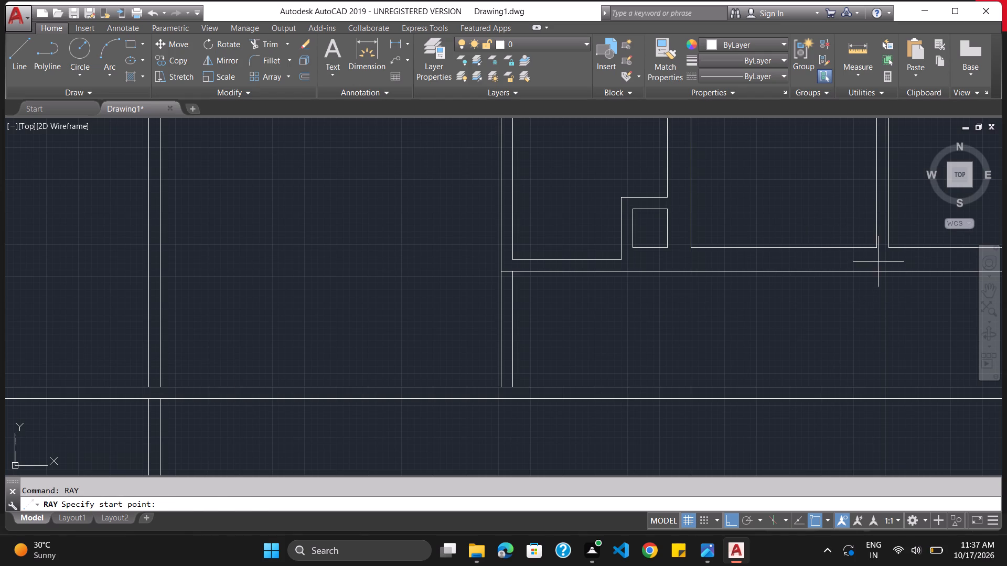
left_click(876, 247)
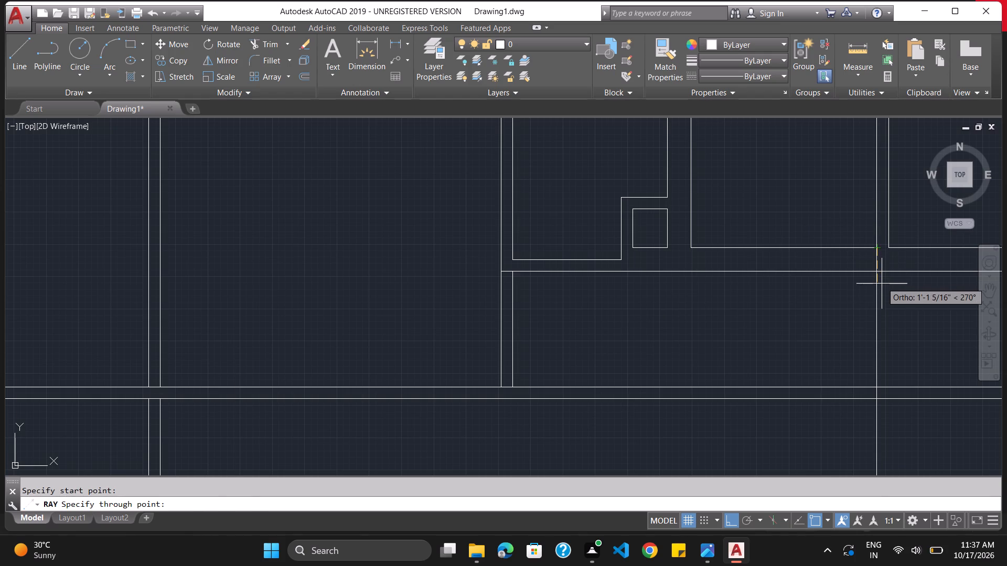
left_click(882, 284)
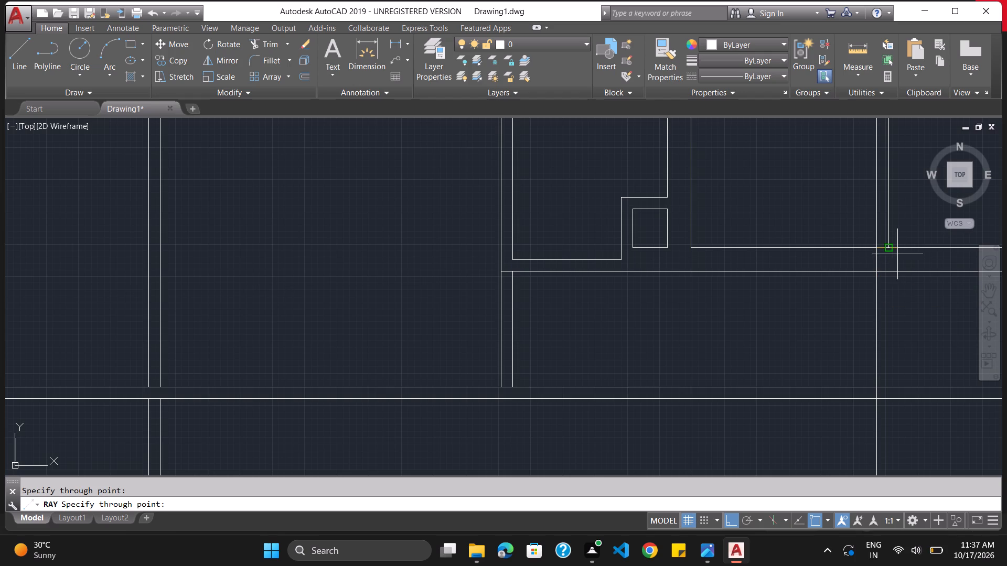
key("Escape")
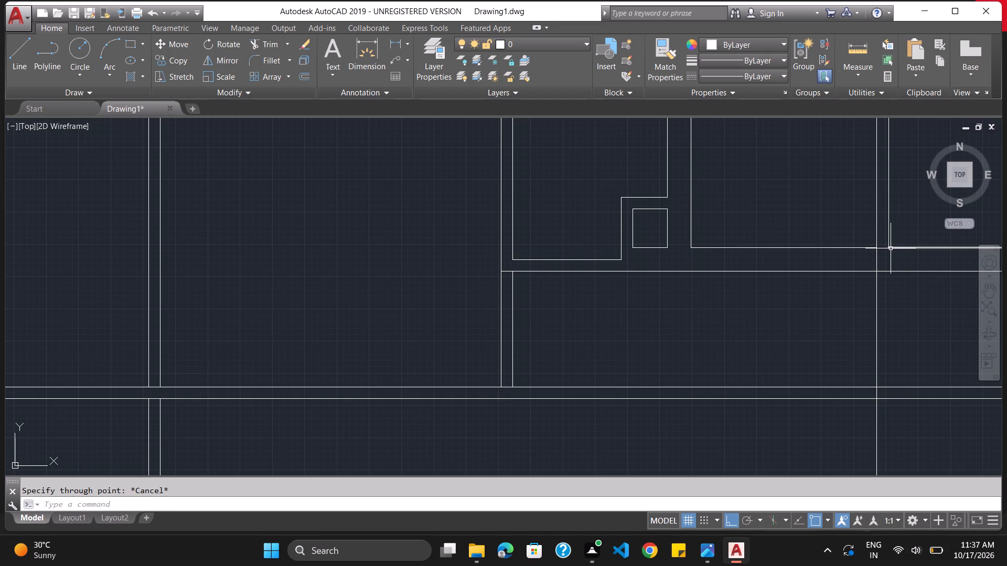
key("Return")
double_click(891, 248)
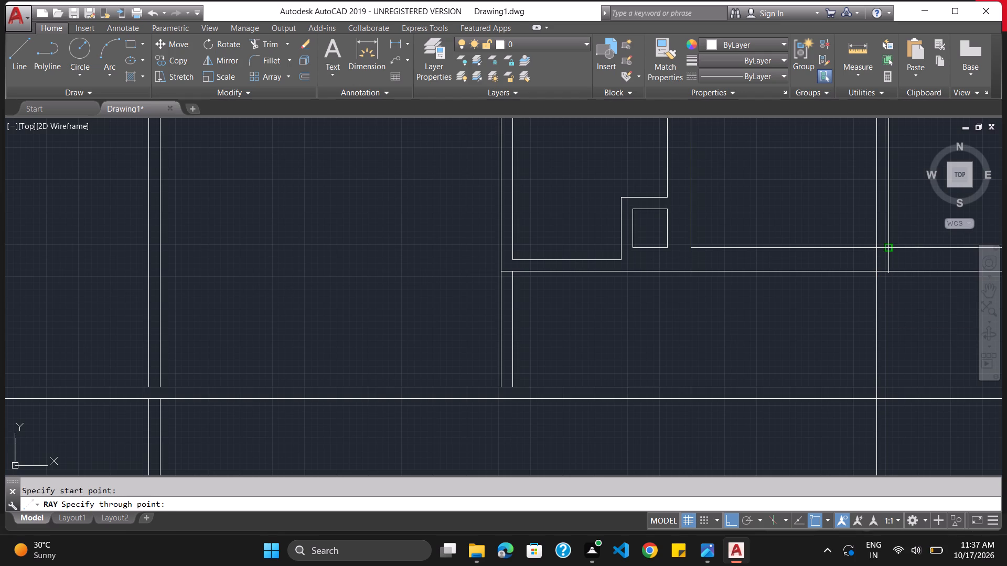
left_click(899, 307)
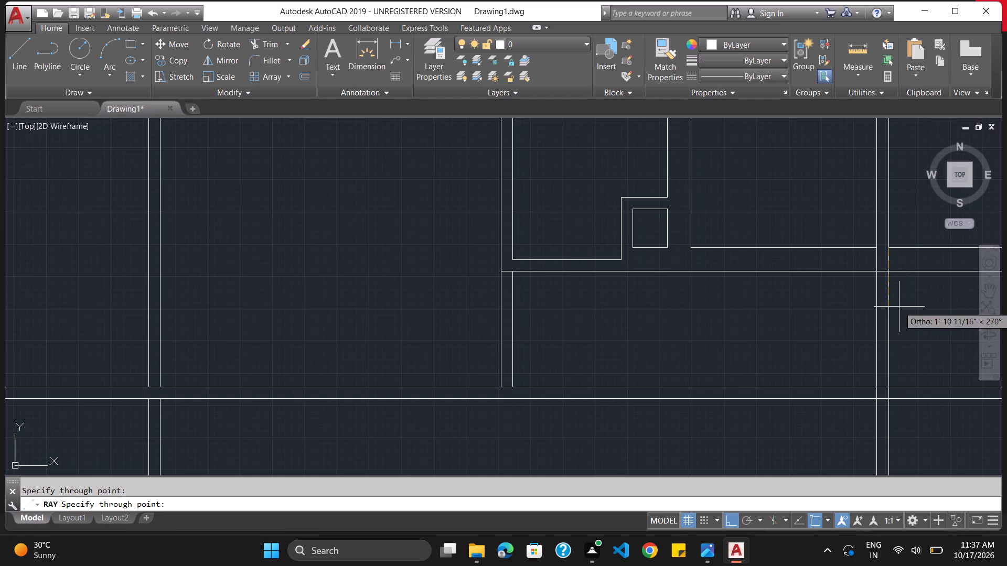
key("Escape")
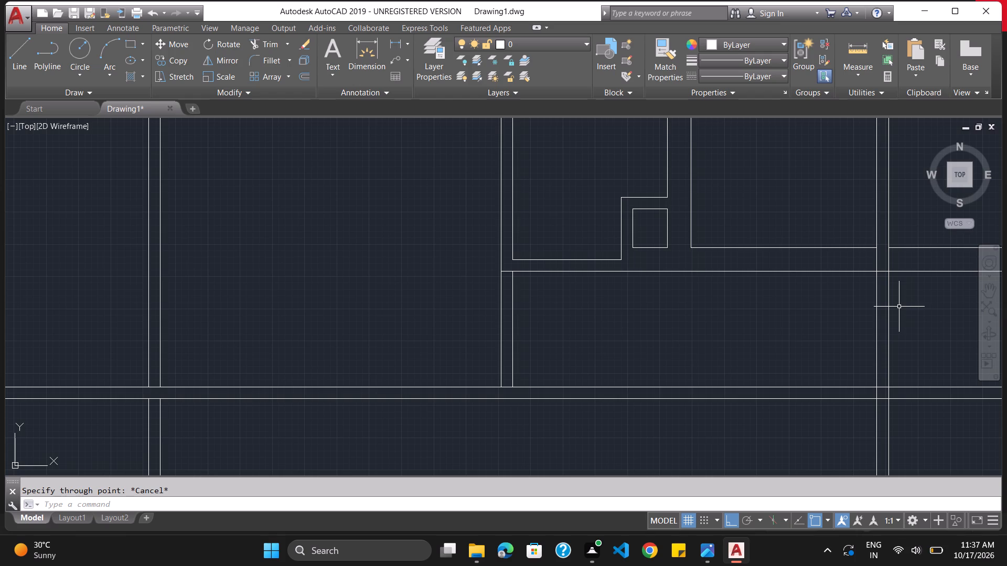
Trim and erase the two lines of the horizontal wall south of the enclosure where they run east past its extended east wall.
type("trim")
key("Return")
key("Return")
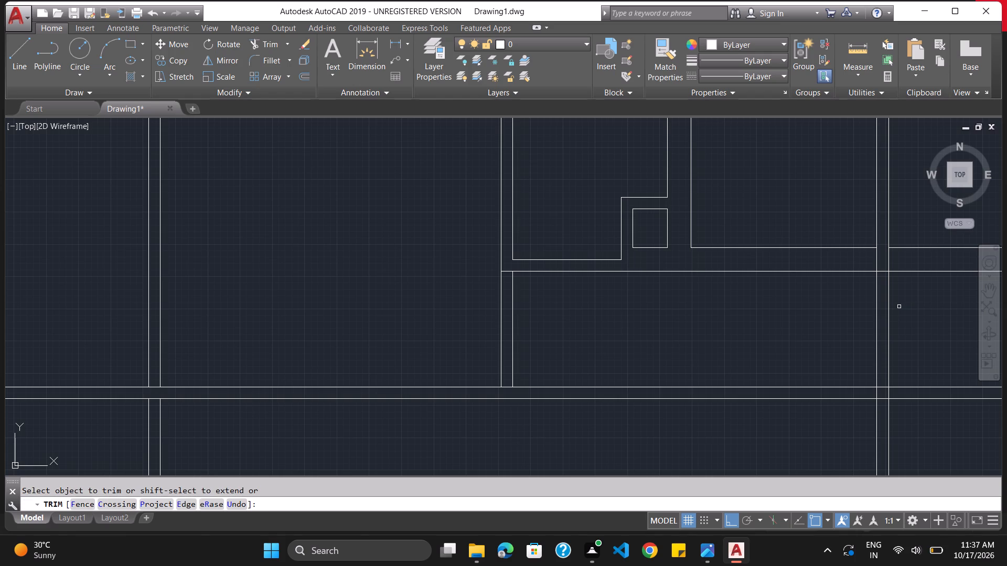
left_click_drag(918, 224, 924, 298)
left_click(924, 298)
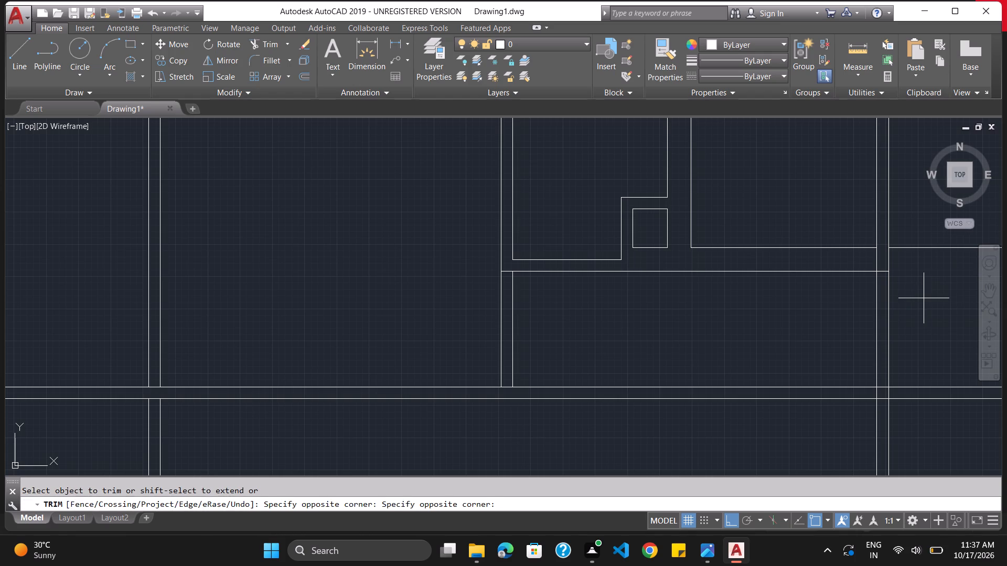
left_click(915, 248)
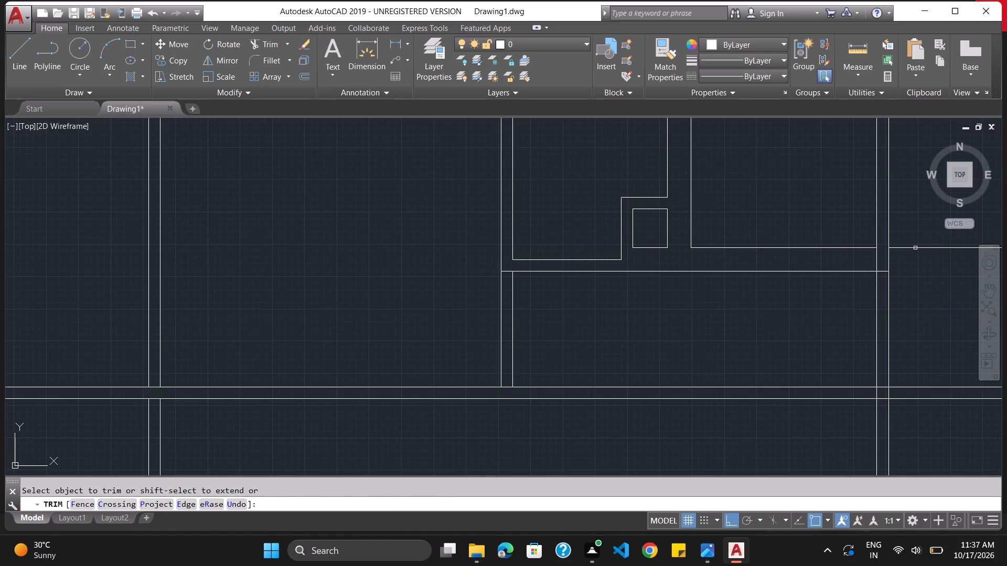
left_click(915, 248)
left_click(915, 248)
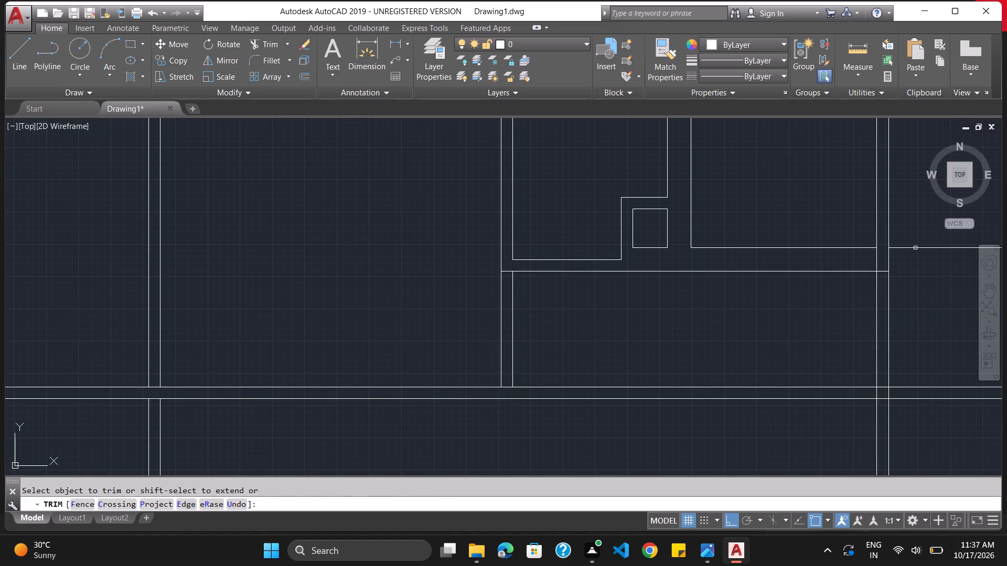
key("Escape")
left_click(915, 248)
key("Delete")
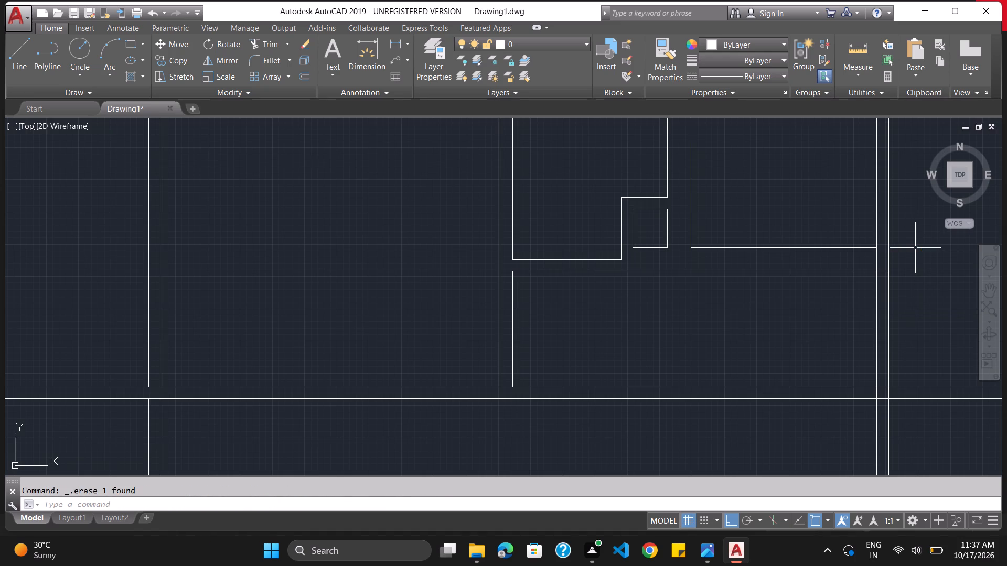
key("Escape")
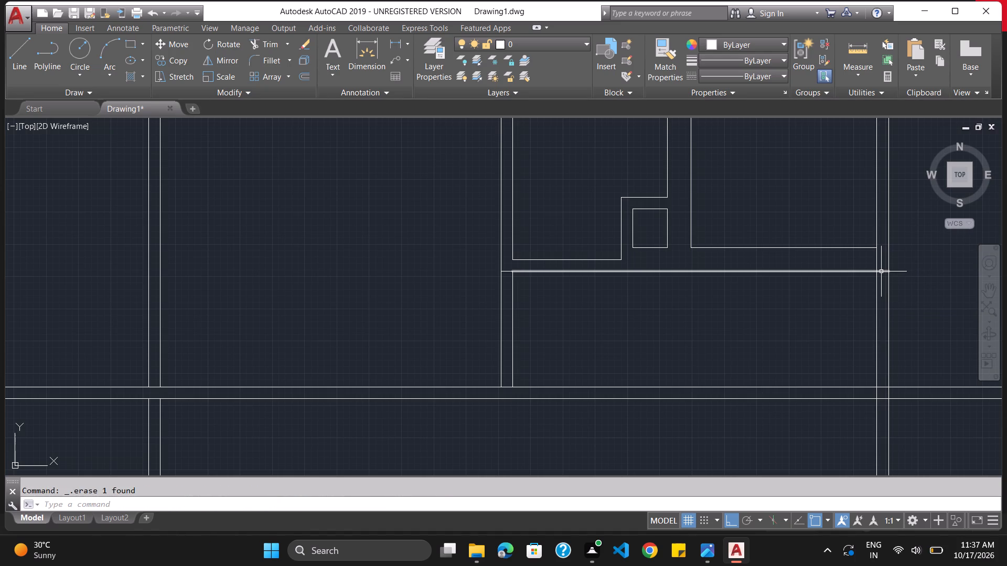
Trim the short piece of the horizontal wall's south line lying between the extended east wall's two lines.
type("trim")
key("Return")
key("Return")
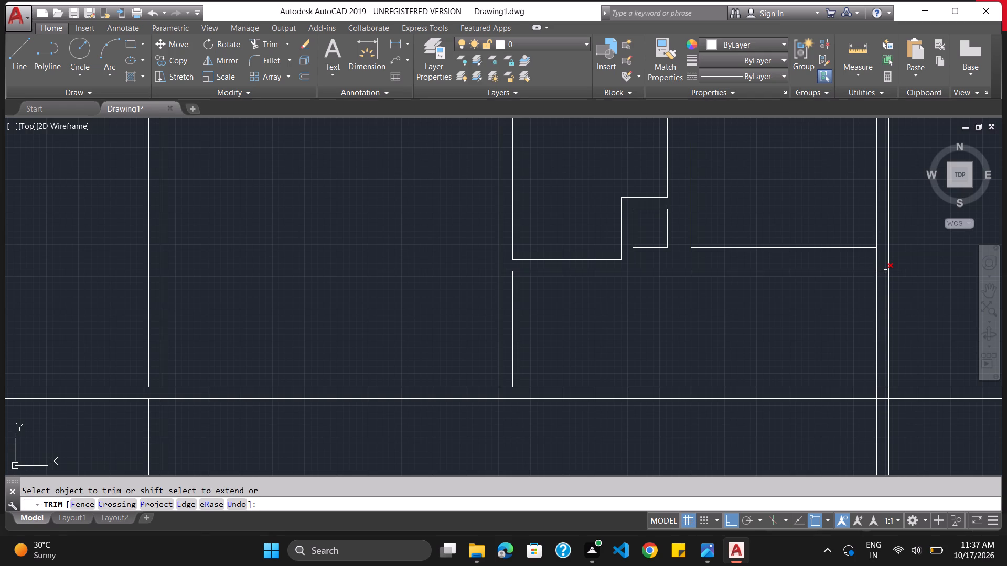
left_click(885, 271)
Examine the overall wall layout and where the extended east wall crosses the long horizontal walls.
scroll(697, 406, "down", 2)
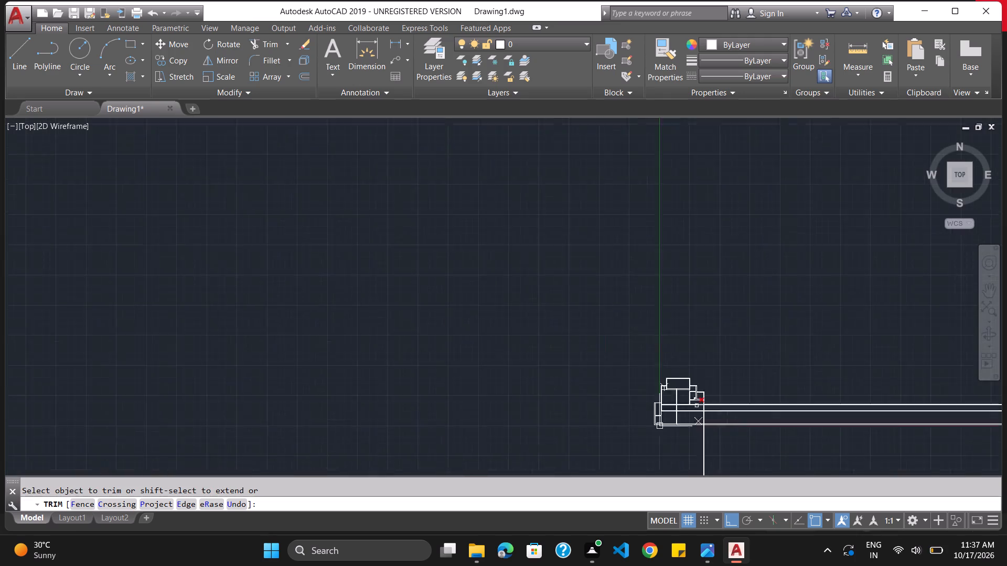
scroll(697, 406, "down", 1)
scroll(697, 406, "up", 1)
scroll(697, 406, "down", 1)
scroll(697, 406, "up", 1)
scroll(697, 406, "down", 17)
scroll(697, 406, "up", 3, "ctrl")
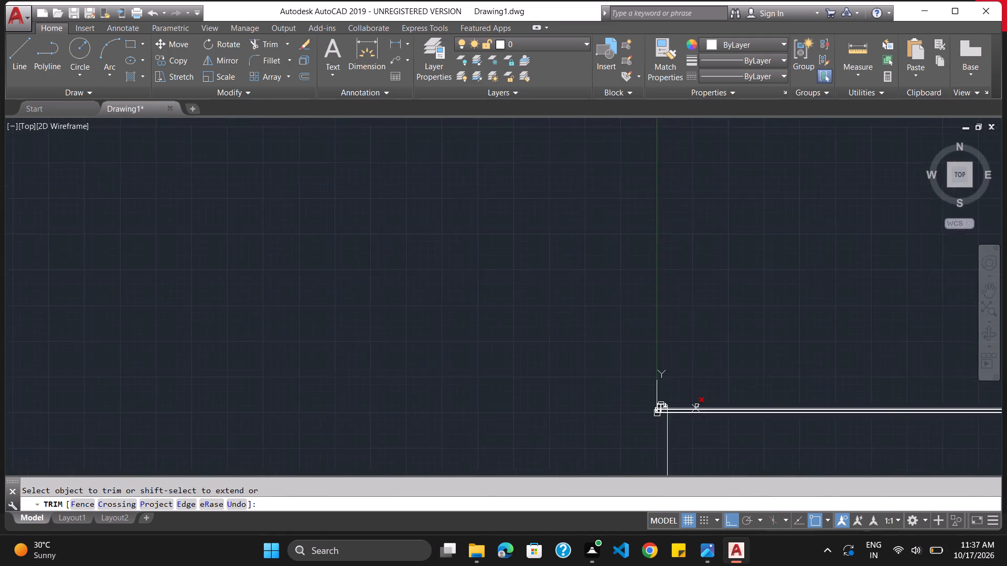
scroll(697, 406, "up", 2, "ctrl")
scroll(608, 431, "up", 6, "ctrl")
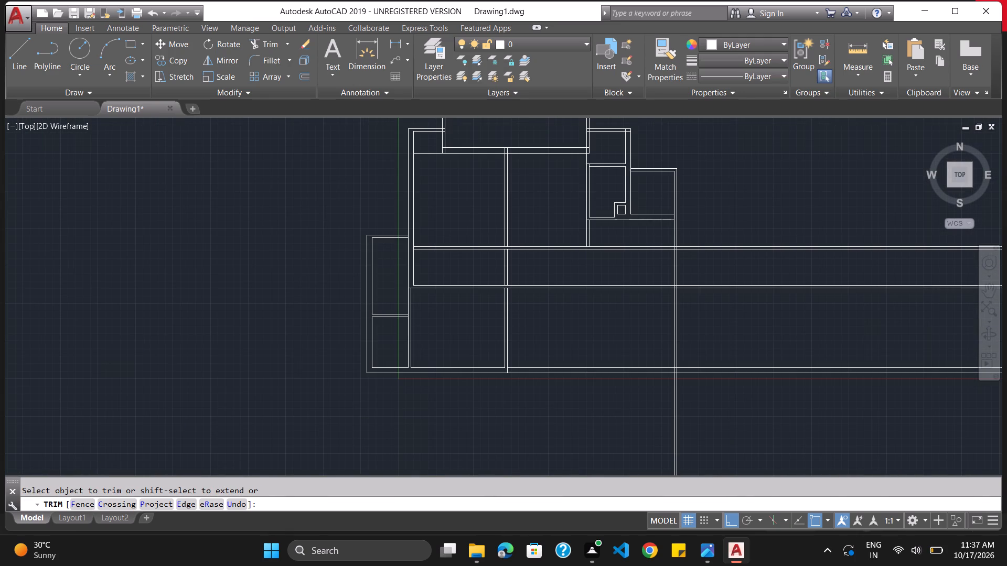
scroll(608, 431, "down", 1, "ctrl")
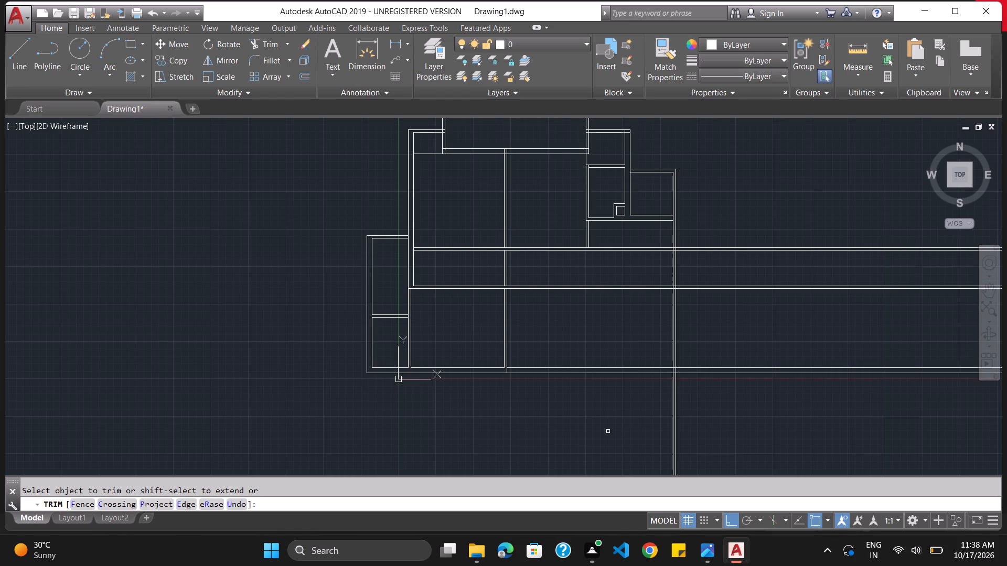
key("Escape")
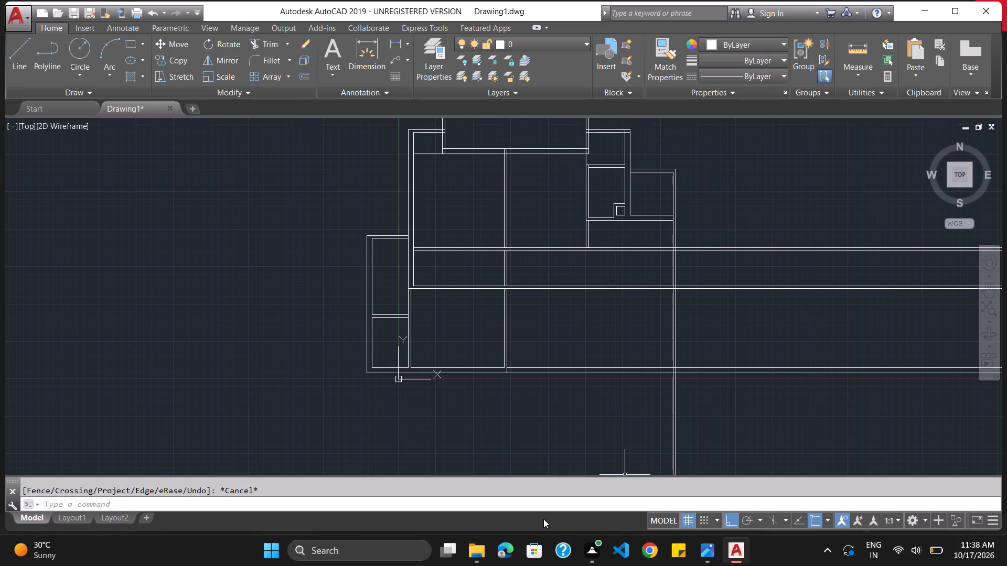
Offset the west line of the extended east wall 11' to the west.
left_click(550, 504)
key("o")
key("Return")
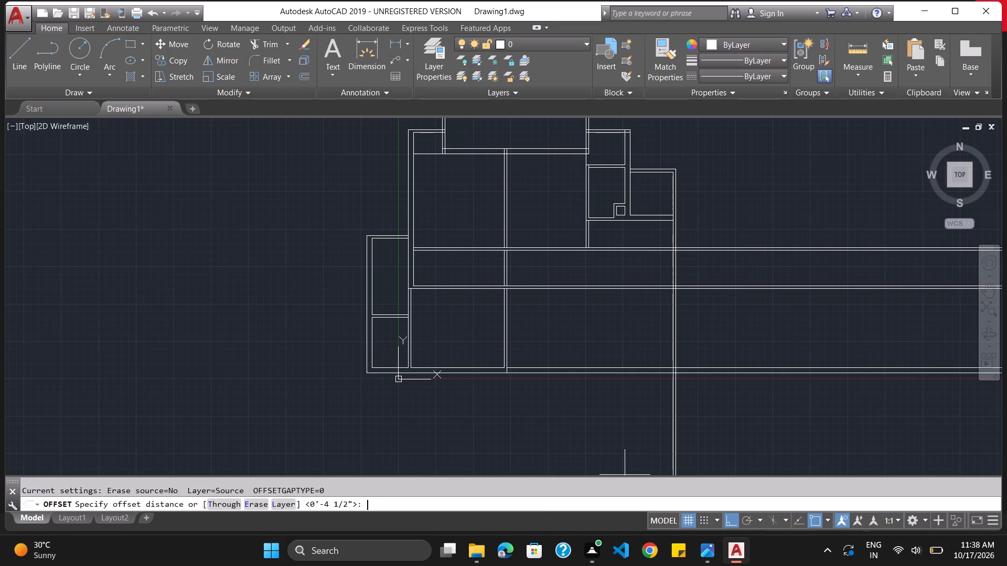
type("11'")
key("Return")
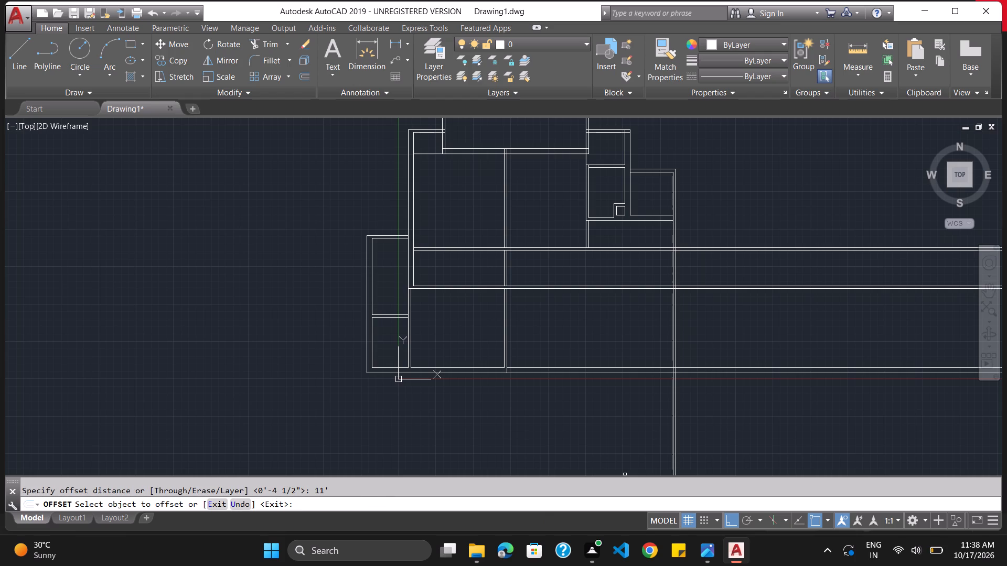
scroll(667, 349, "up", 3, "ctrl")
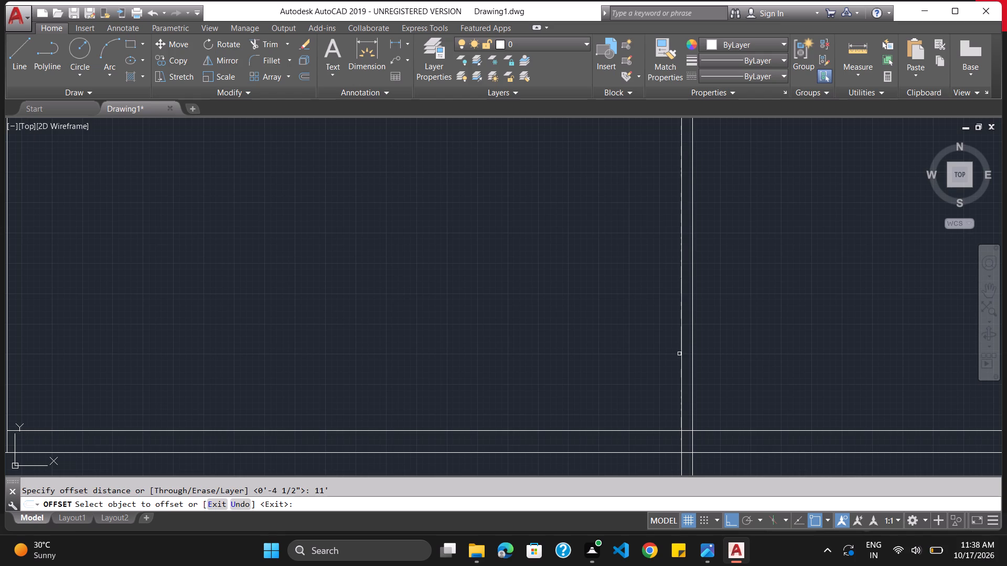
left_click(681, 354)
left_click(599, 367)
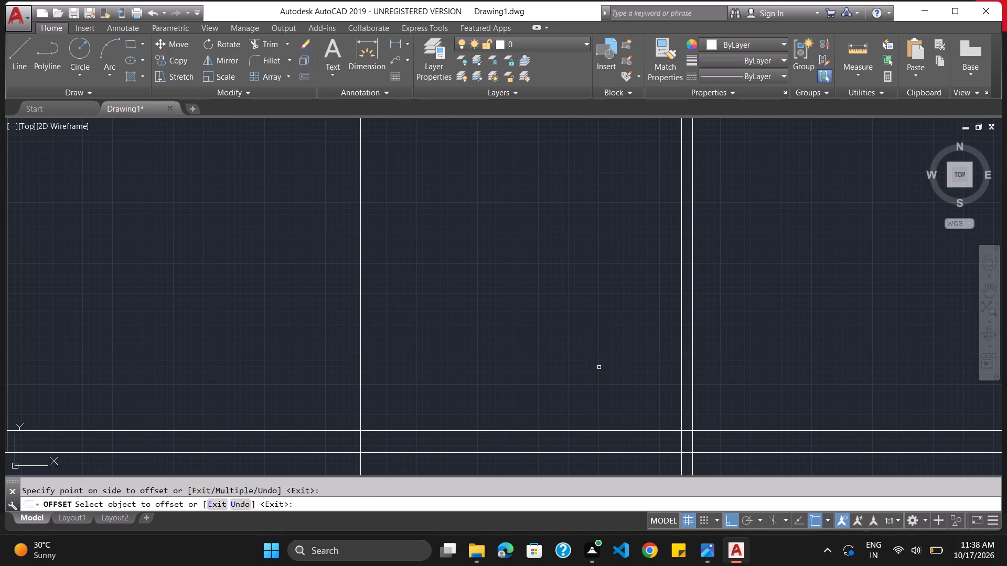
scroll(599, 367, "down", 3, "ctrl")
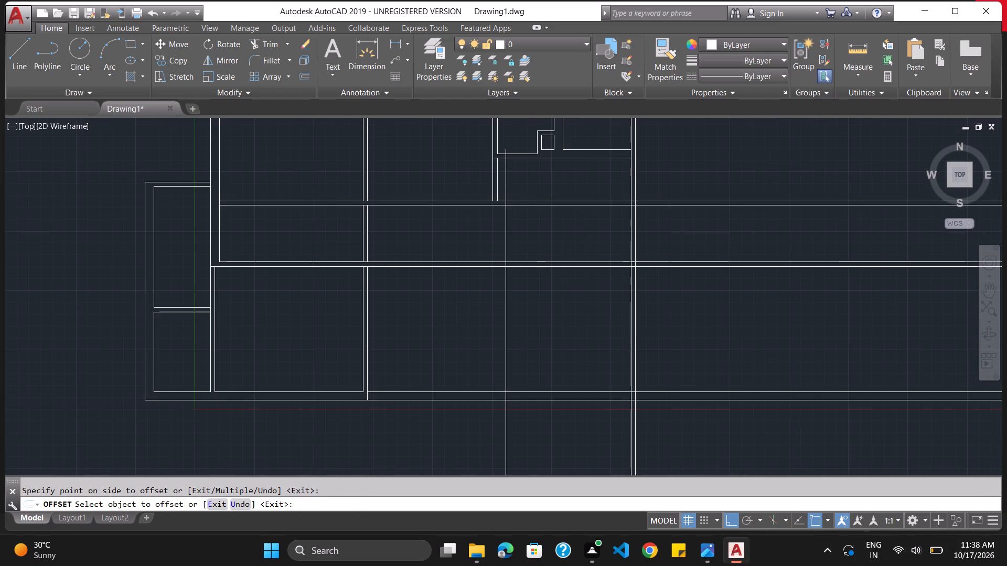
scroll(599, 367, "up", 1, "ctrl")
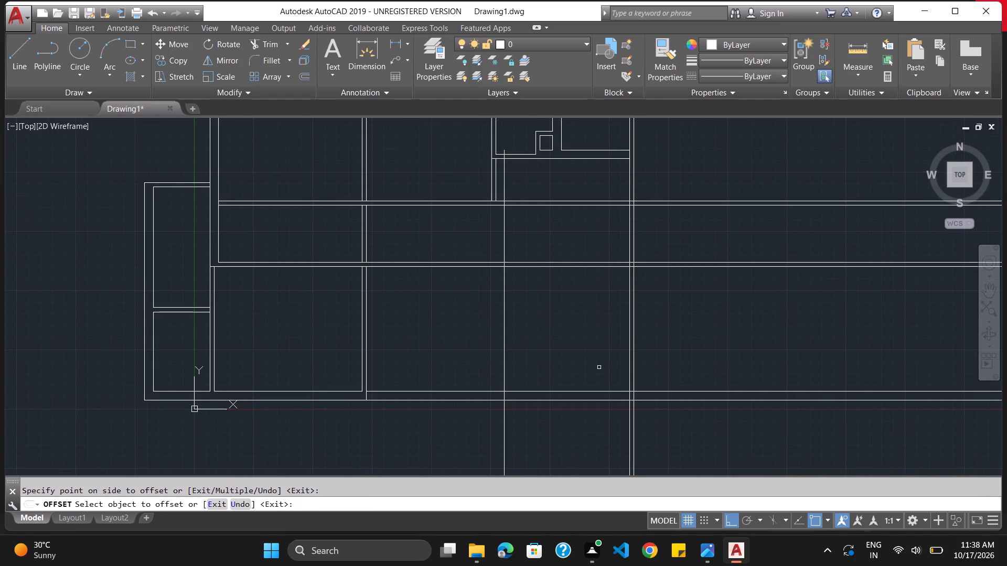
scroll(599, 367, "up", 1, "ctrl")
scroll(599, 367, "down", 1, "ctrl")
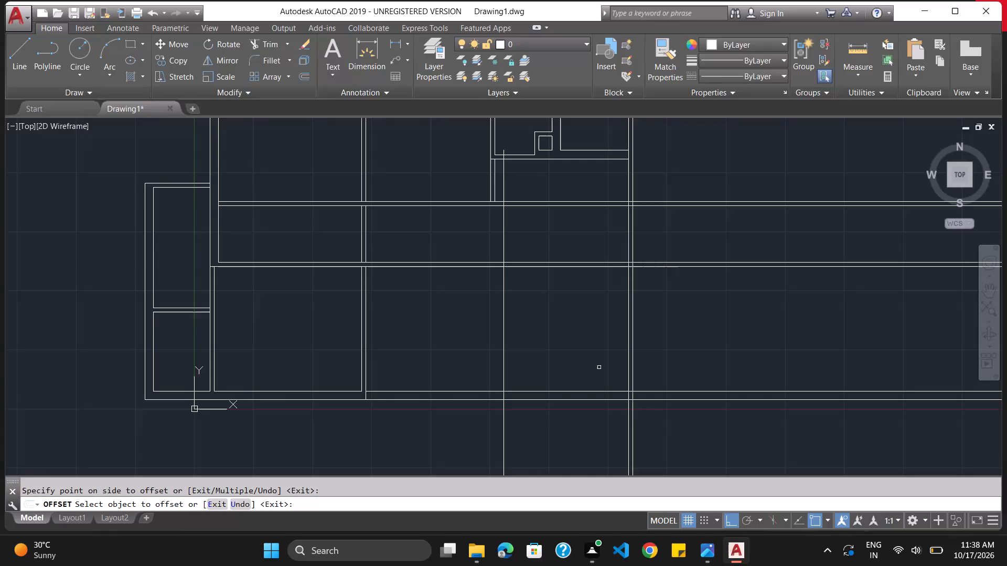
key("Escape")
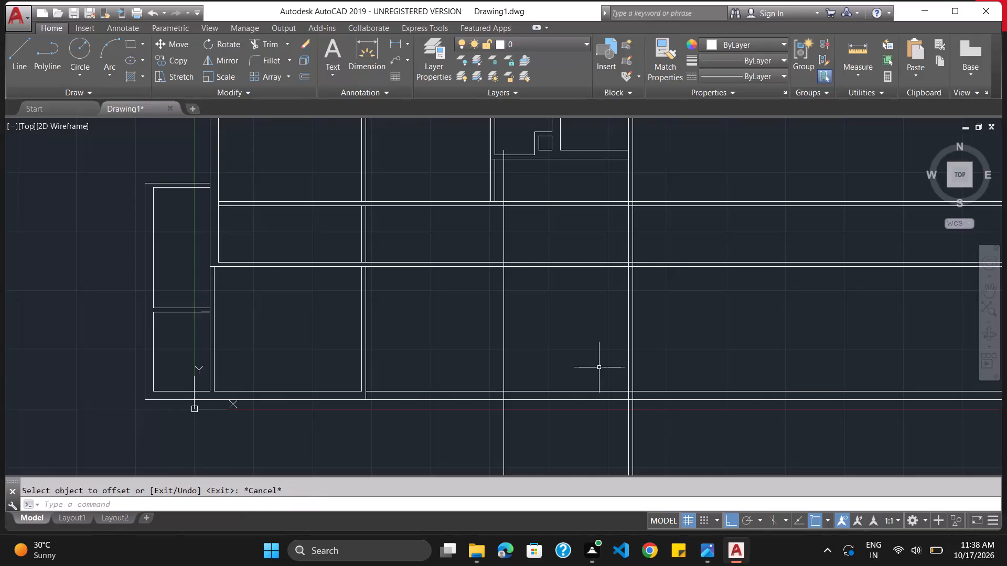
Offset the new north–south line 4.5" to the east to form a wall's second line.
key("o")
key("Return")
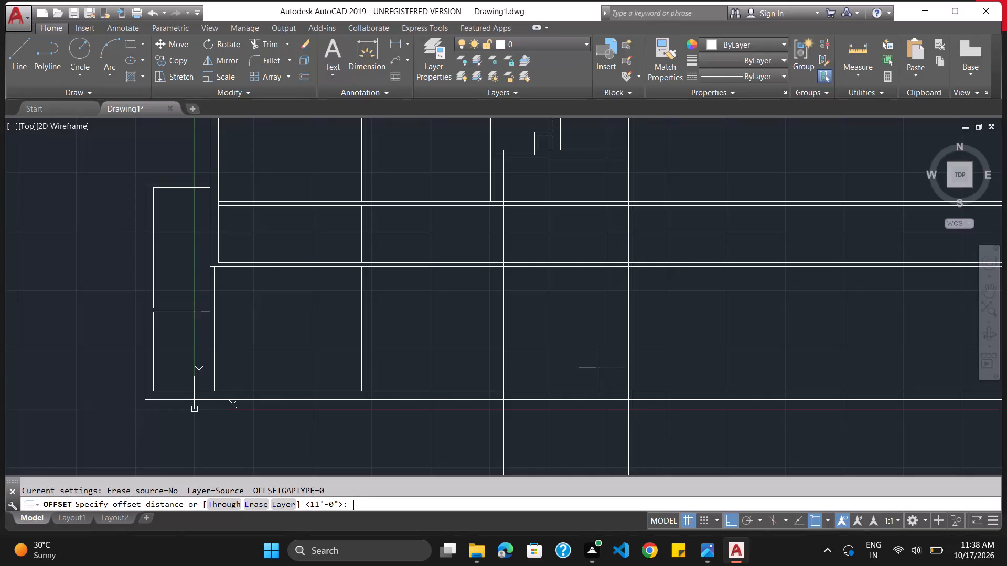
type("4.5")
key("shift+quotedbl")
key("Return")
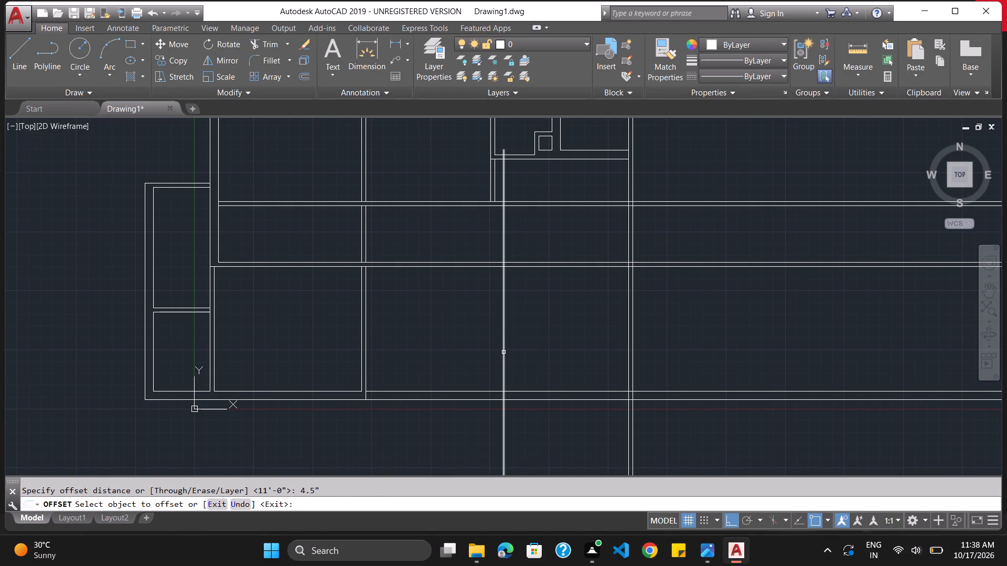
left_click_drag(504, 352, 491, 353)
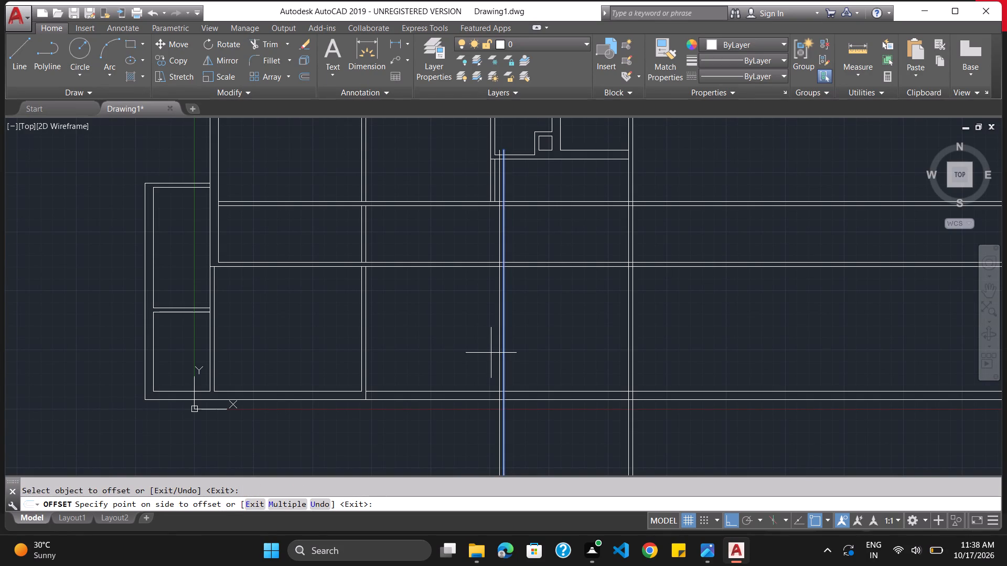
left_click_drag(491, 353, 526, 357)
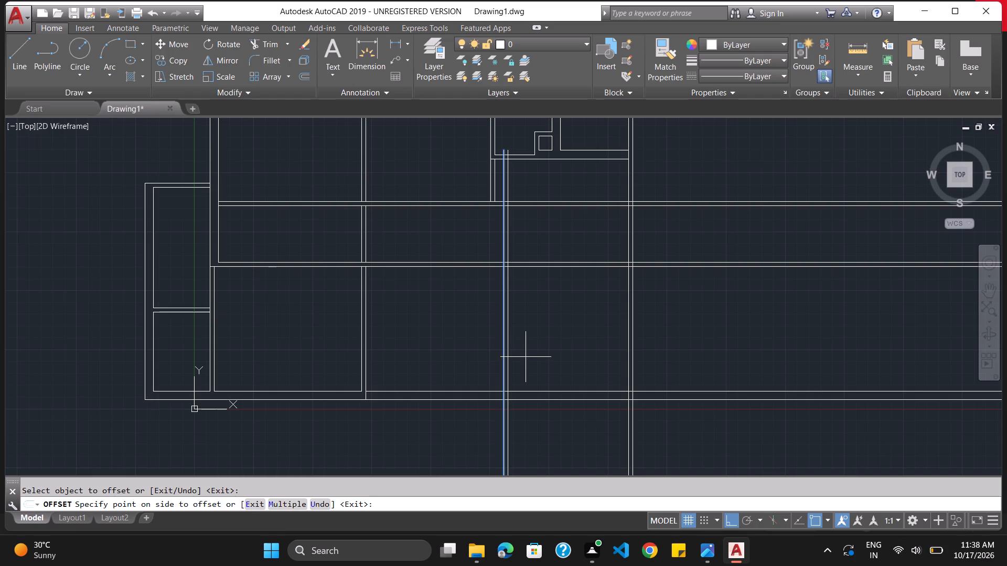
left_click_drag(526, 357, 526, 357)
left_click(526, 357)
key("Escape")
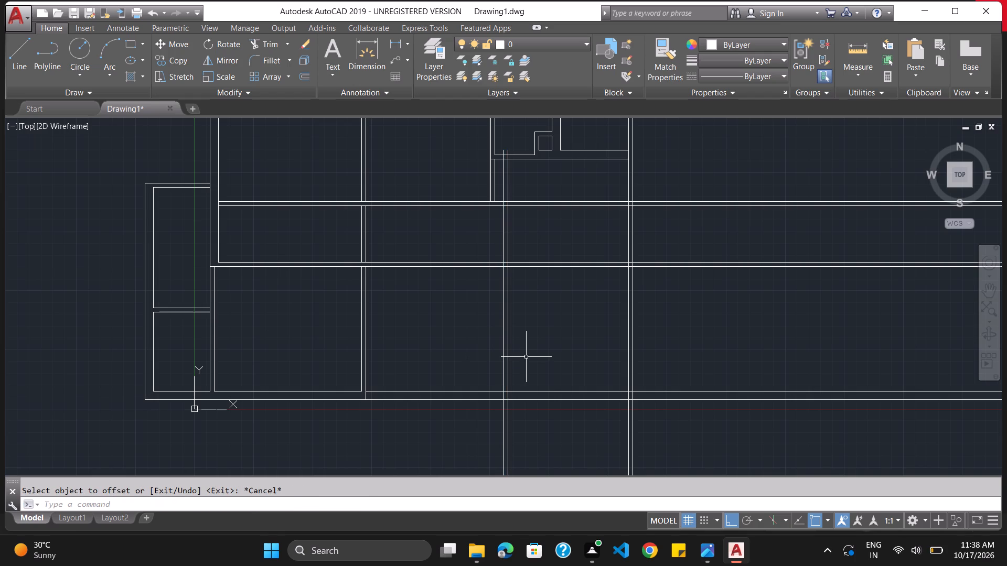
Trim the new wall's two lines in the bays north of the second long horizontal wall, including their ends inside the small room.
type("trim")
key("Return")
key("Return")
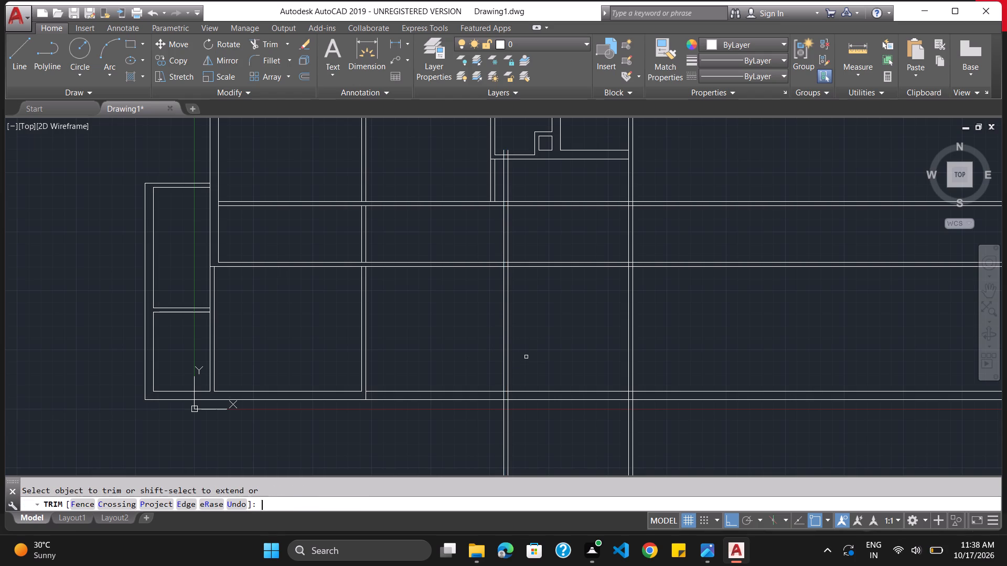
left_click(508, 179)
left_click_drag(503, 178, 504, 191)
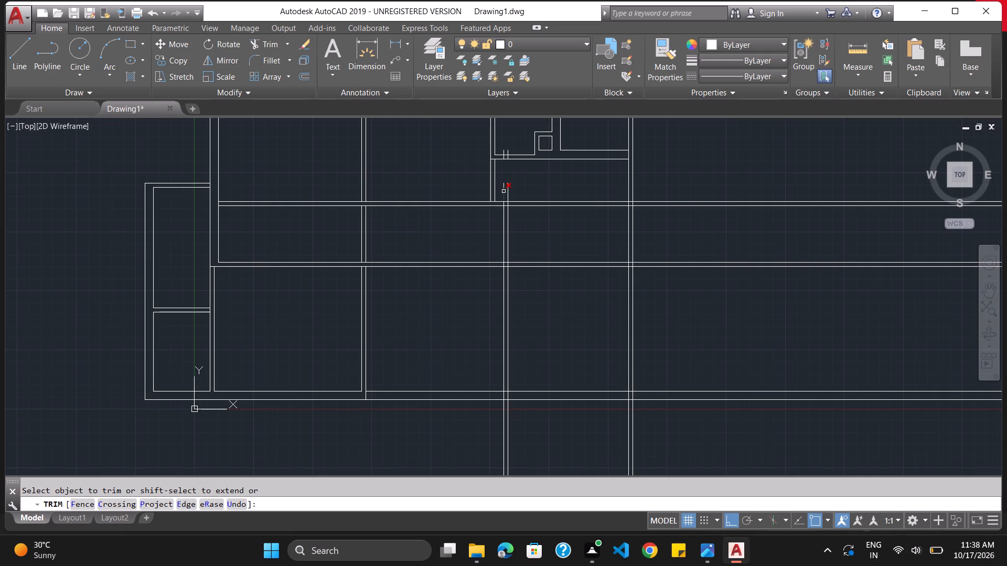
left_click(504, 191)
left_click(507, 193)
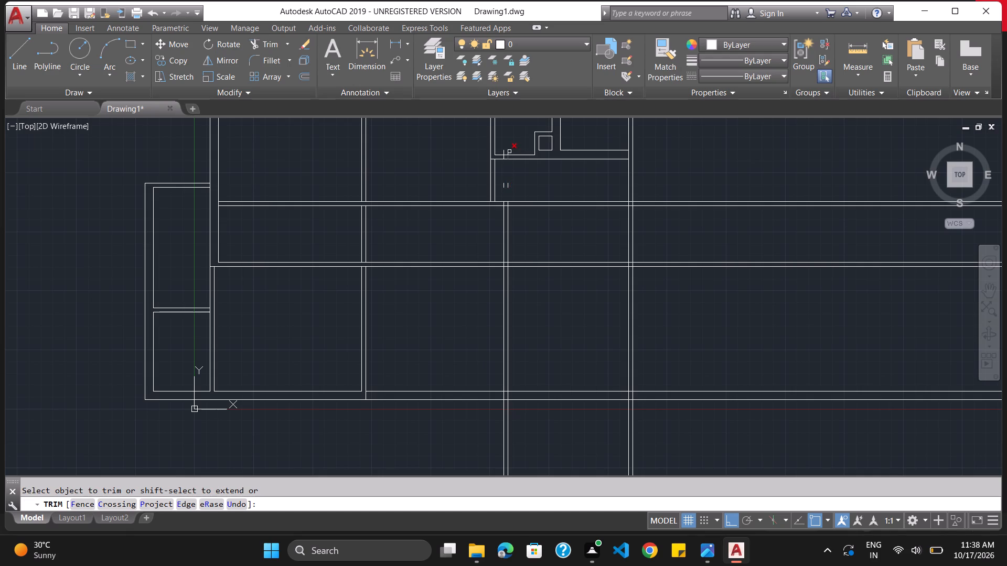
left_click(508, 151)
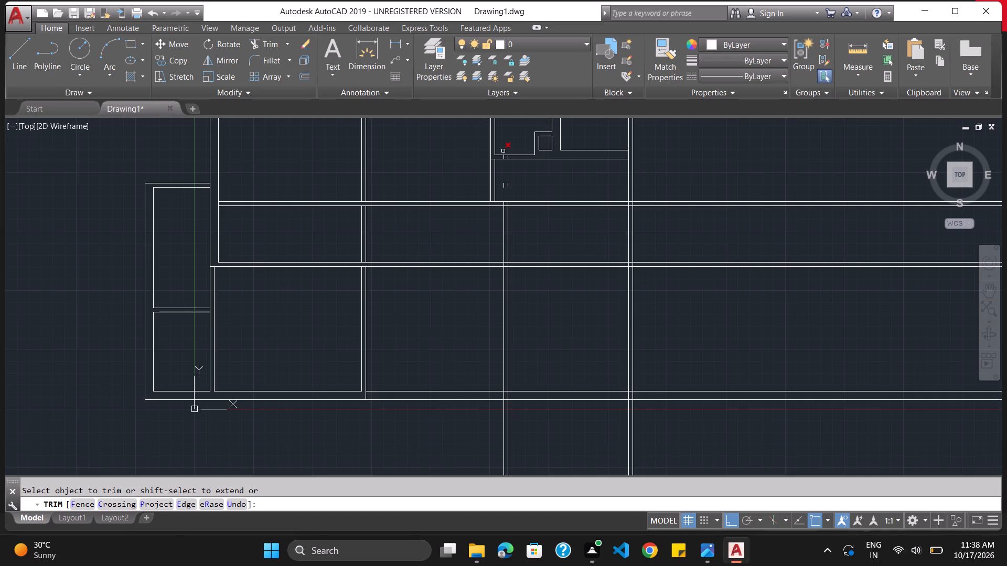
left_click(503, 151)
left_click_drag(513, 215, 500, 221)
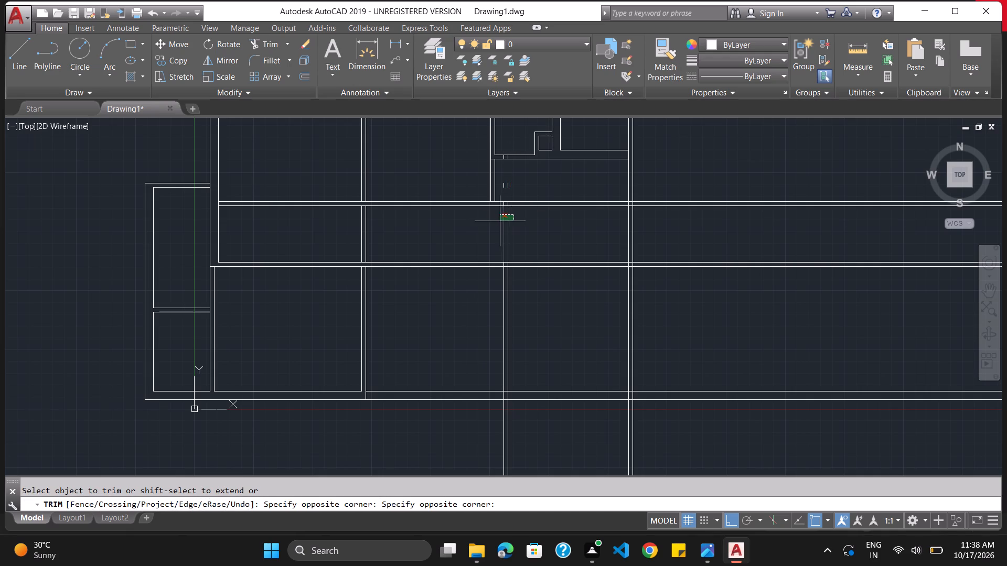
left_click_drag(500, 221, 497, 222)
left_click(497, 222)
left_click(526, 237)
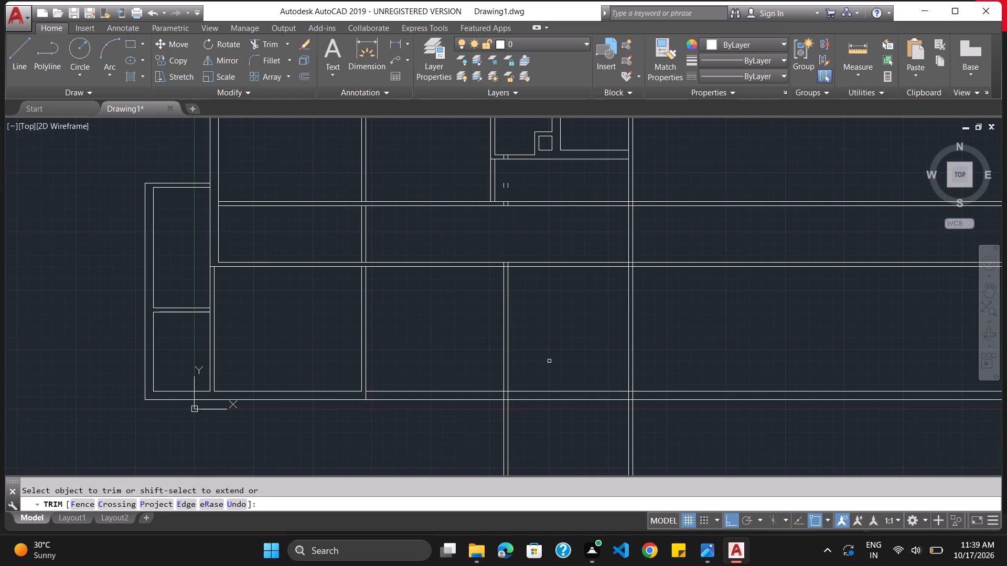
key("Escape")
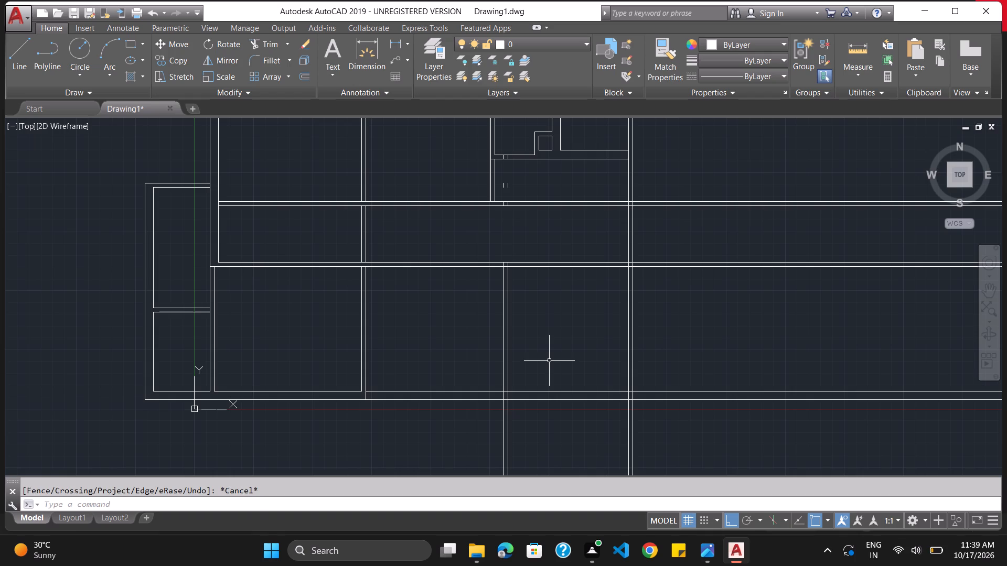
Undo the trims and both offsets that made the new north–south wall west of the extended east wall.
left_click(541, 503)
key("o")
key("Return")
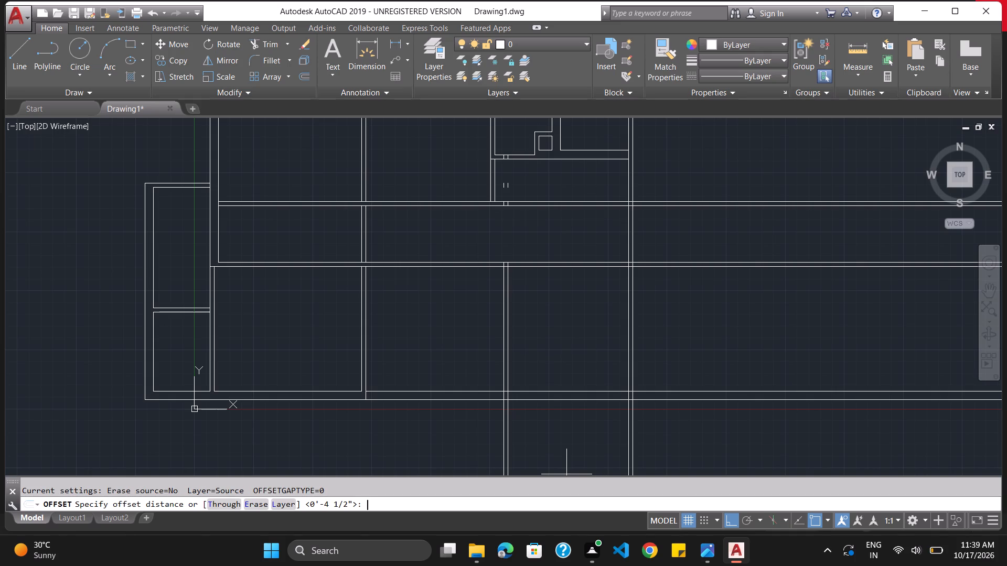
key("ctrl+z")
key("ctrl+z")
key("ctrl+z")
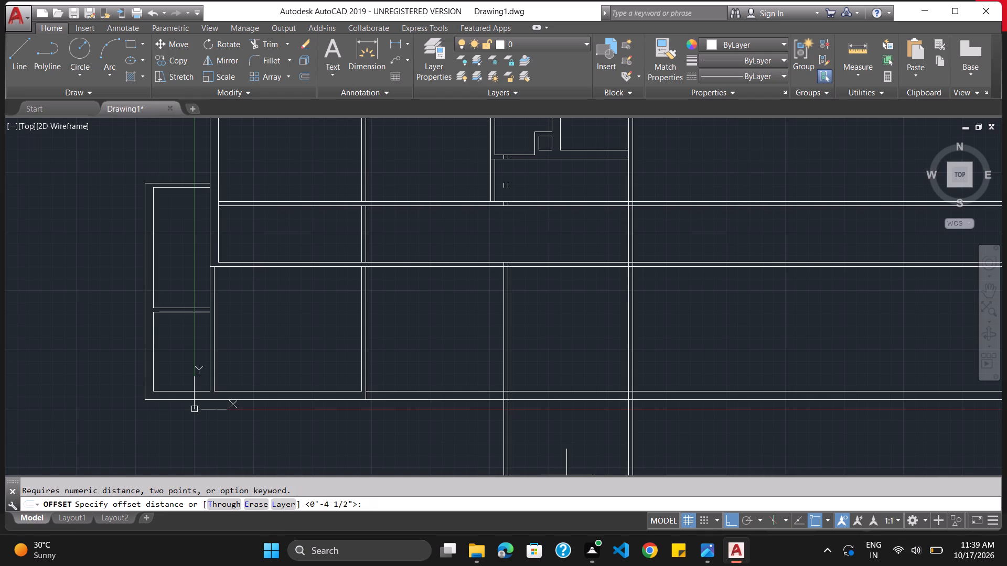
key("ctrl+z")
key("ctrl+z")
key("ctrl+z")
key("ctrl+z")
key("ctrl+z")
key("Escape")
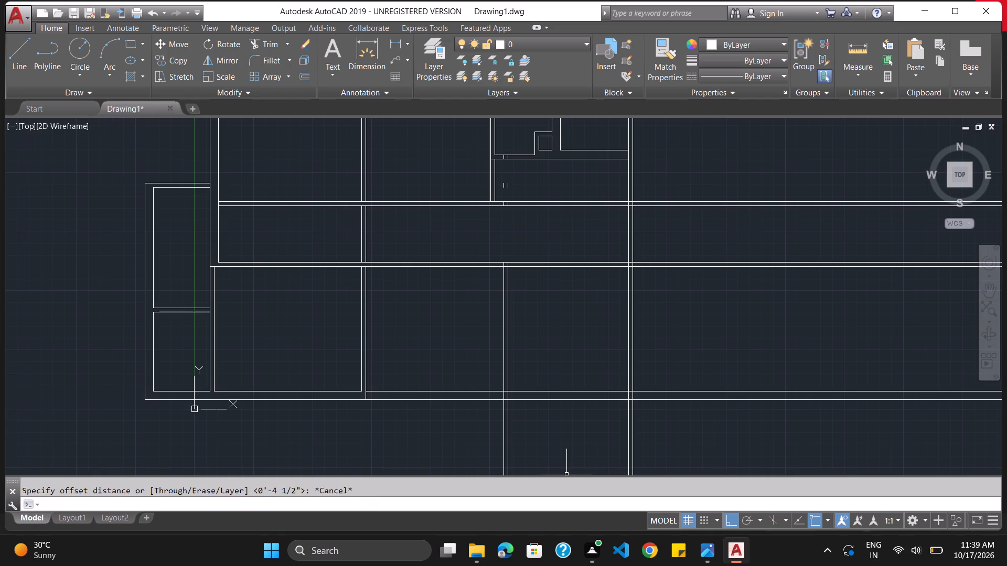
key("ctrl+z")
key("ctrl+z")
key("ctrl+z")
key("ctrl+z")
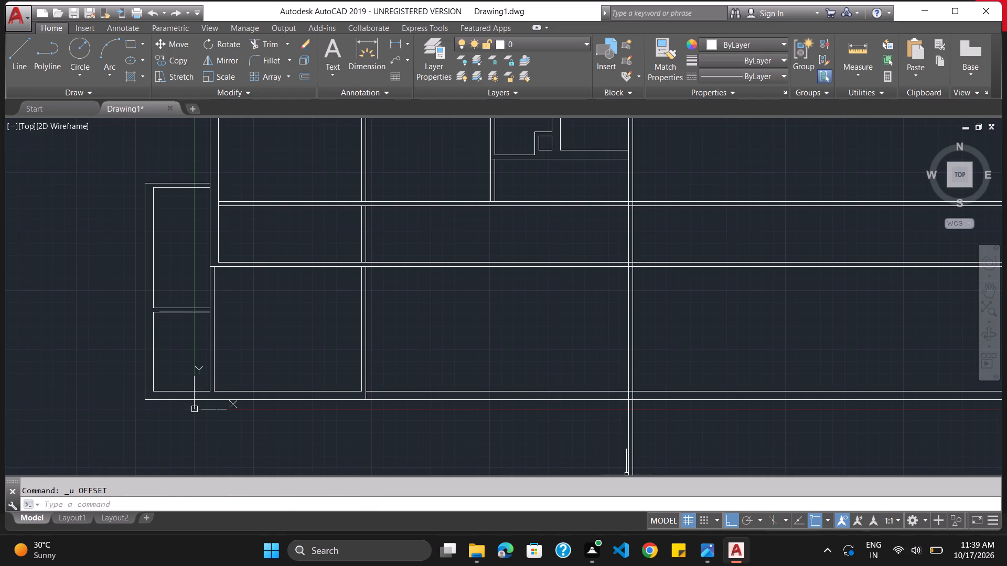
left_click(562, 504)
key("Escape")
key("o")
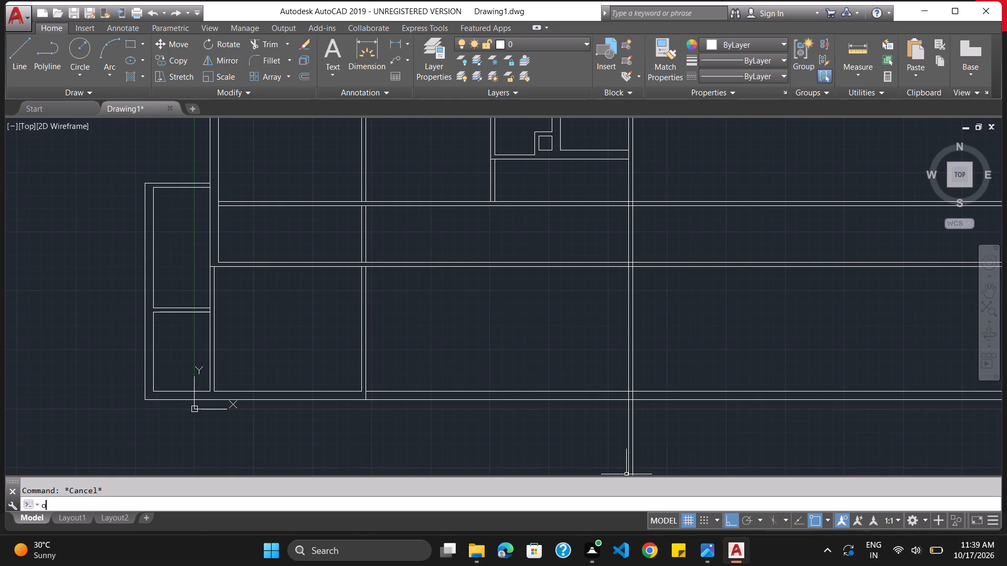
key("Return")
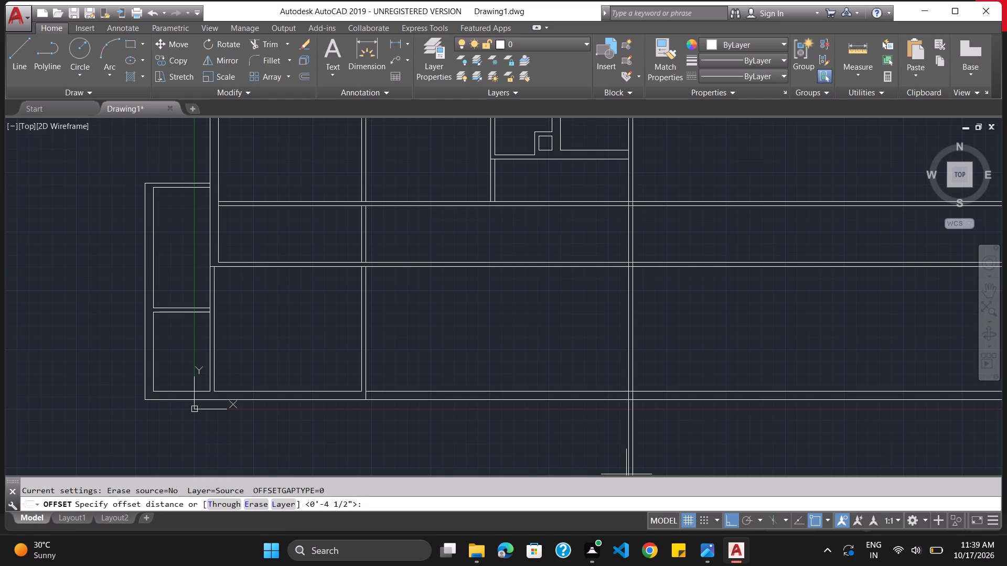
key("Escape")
Trim the southern long horizontal wall's two lines where they cross the north–south wall east of the southwest room, opening the junction.
type("trim")
key("Return")
key("Return")
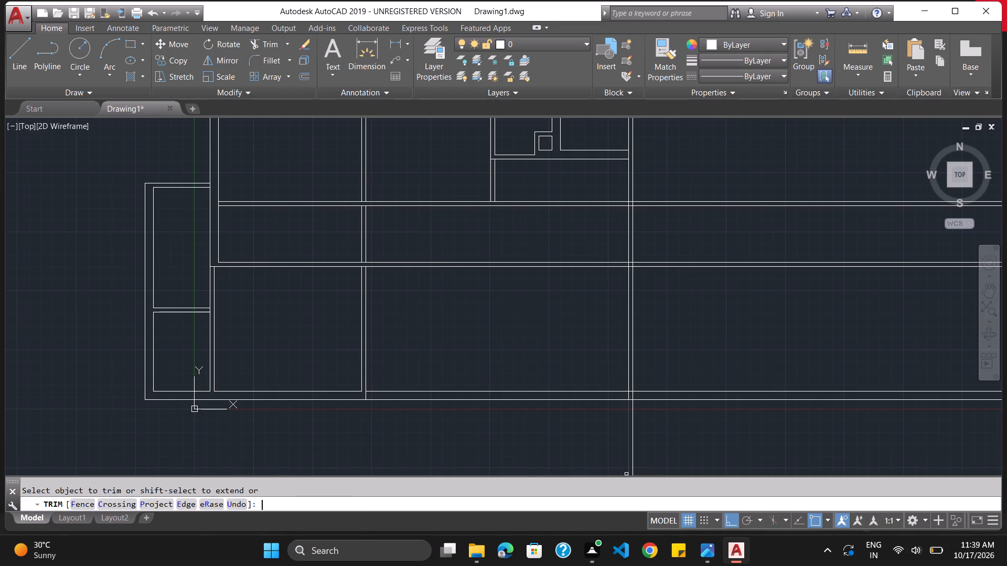
scroll(398, 324, "up", 4, "ctrl")
scroll(398, 324, "down", 2, "ctrl")
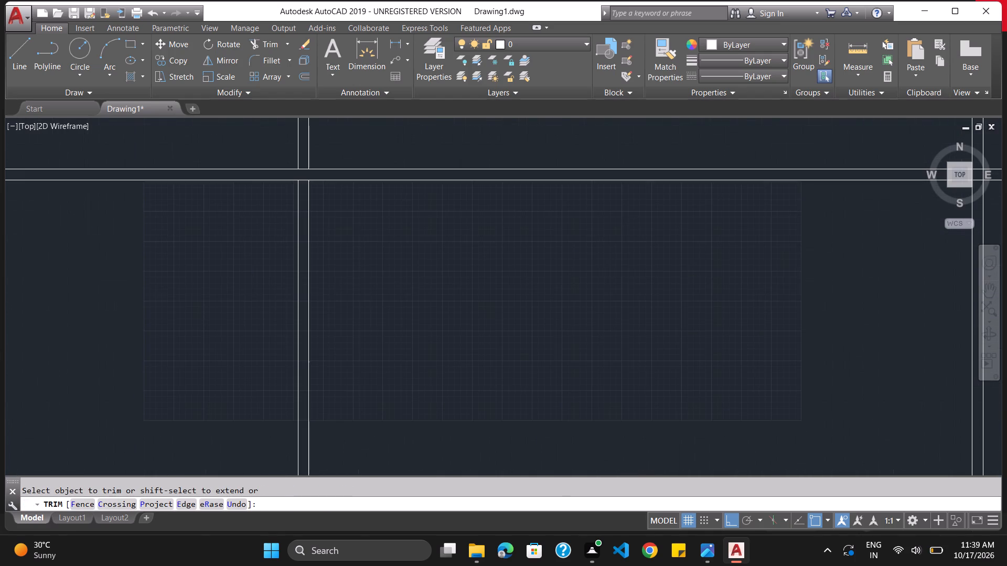
left_click(303, 180)
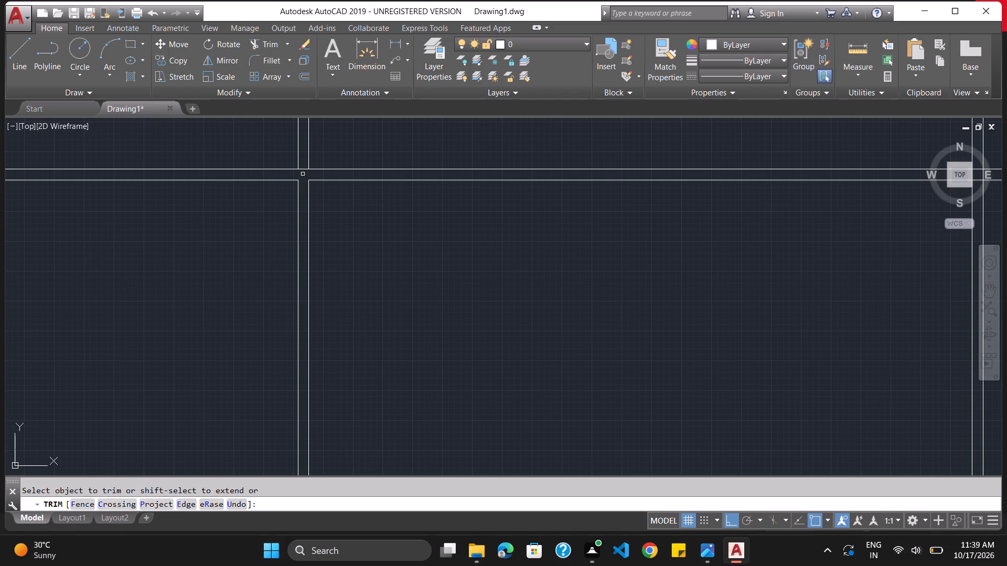
left_click(303, 170)
Trim the overhanging lines of the southern long horizontal wall and the outer south wall east of the extended east wall.
scroll(303, 170, "down", 2, "ctrl")
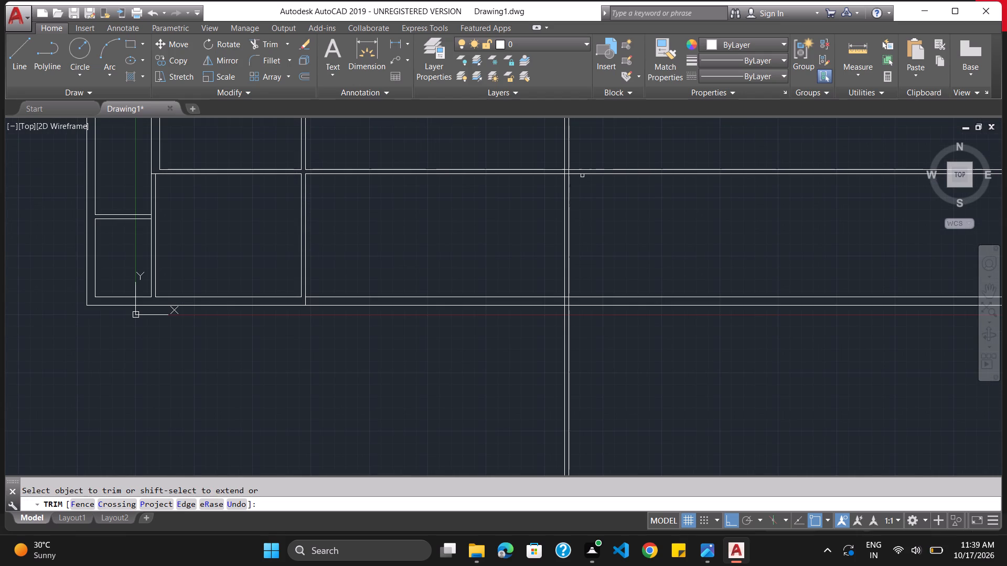
left_click(581, 175)
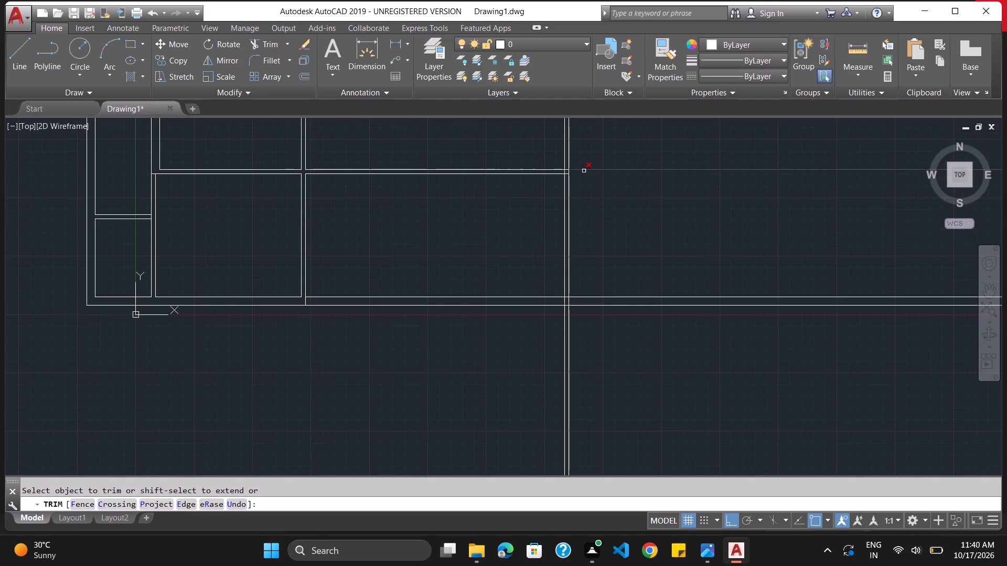
left_click(585, 169)
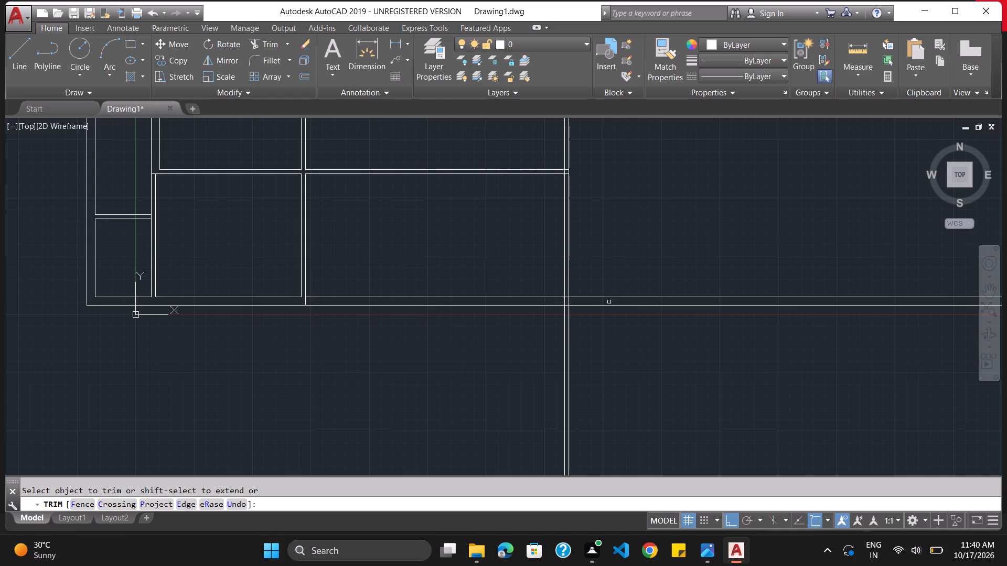
left_click(609, 298)
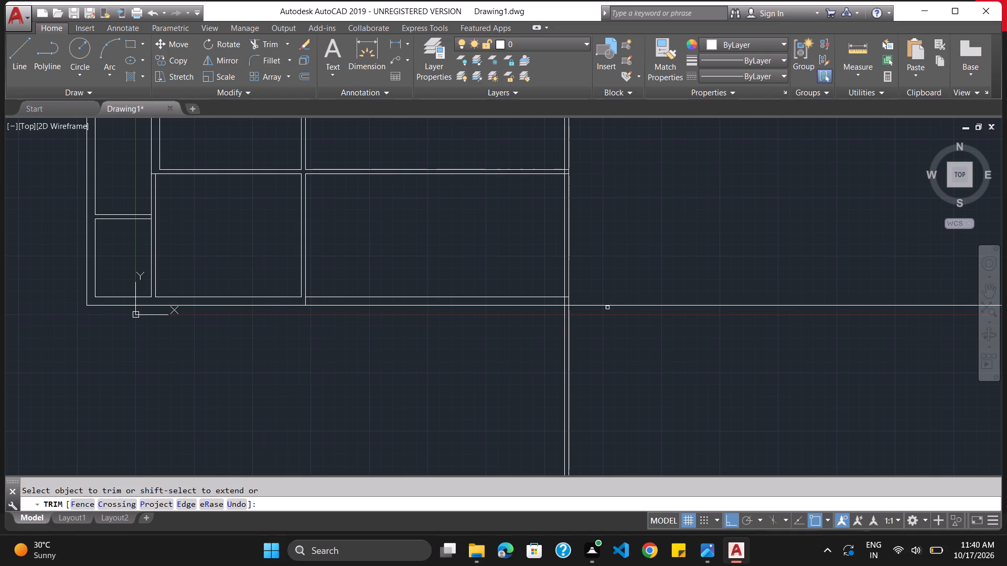
left_click(607, 308)
key("Escape")
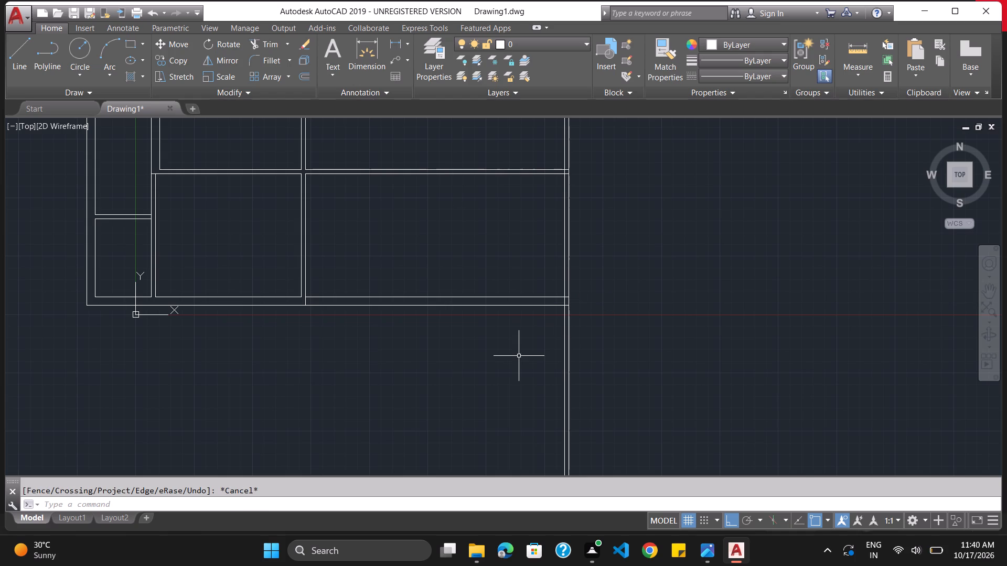
Offset the south line of the long horizontal wall, in the bay next to the east wall, 14' to the south.
key("o")
key("Return")
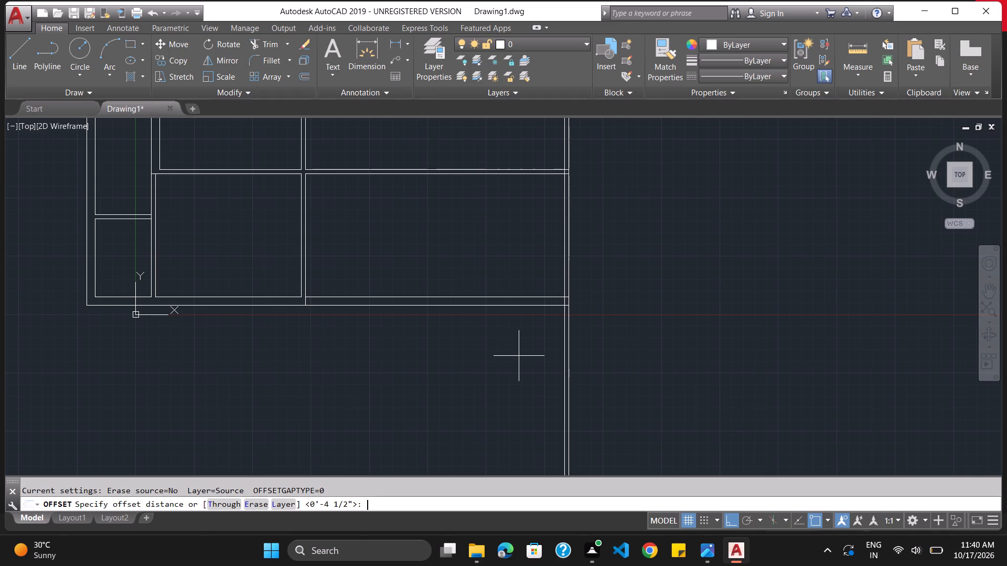
type("14'")
key("Return")
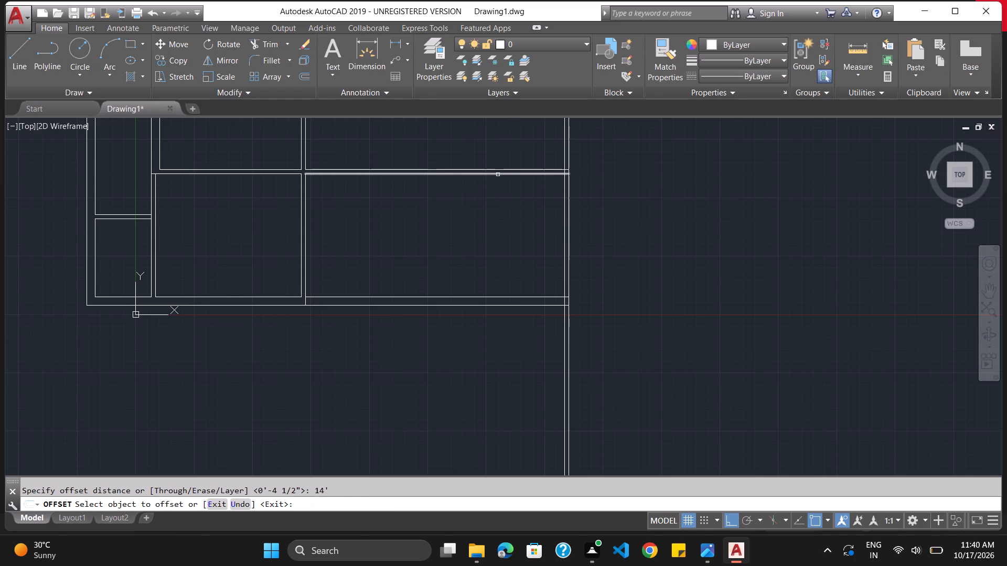
left_click(498, 175)
left_click(503, 319)
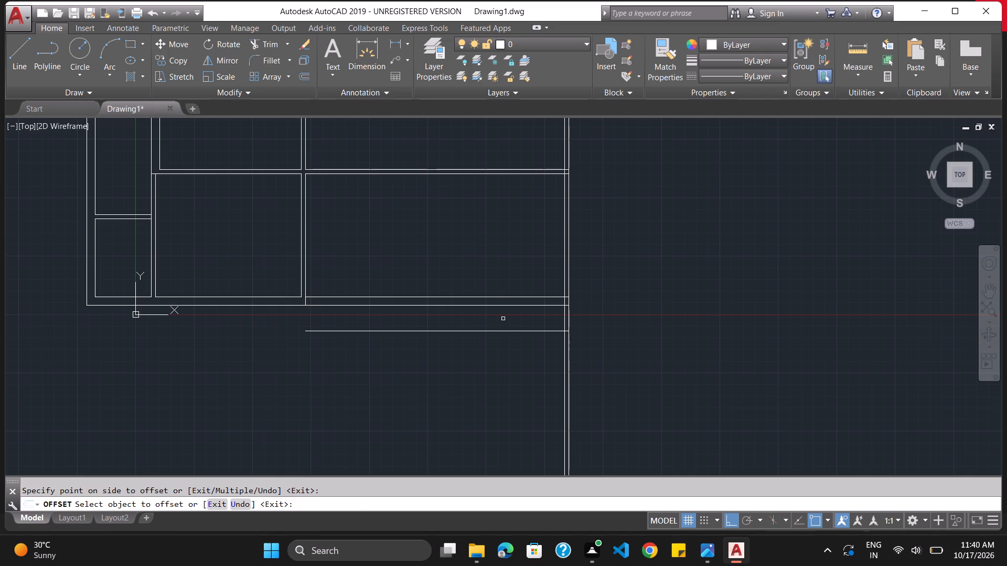
key("Escape")
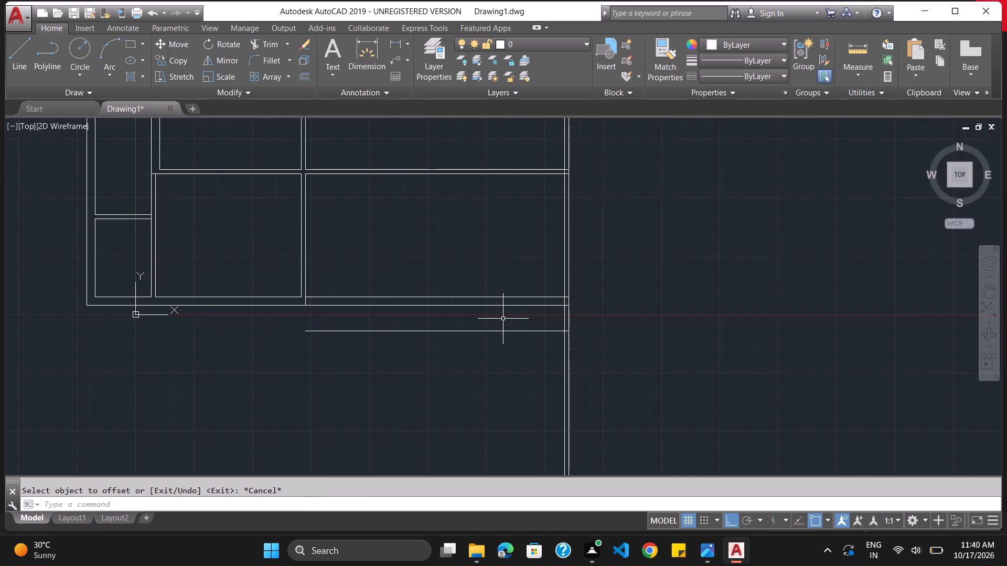
Offset the new horizontal line 4.5" to the south to form the new south wall's second line.
key("o")
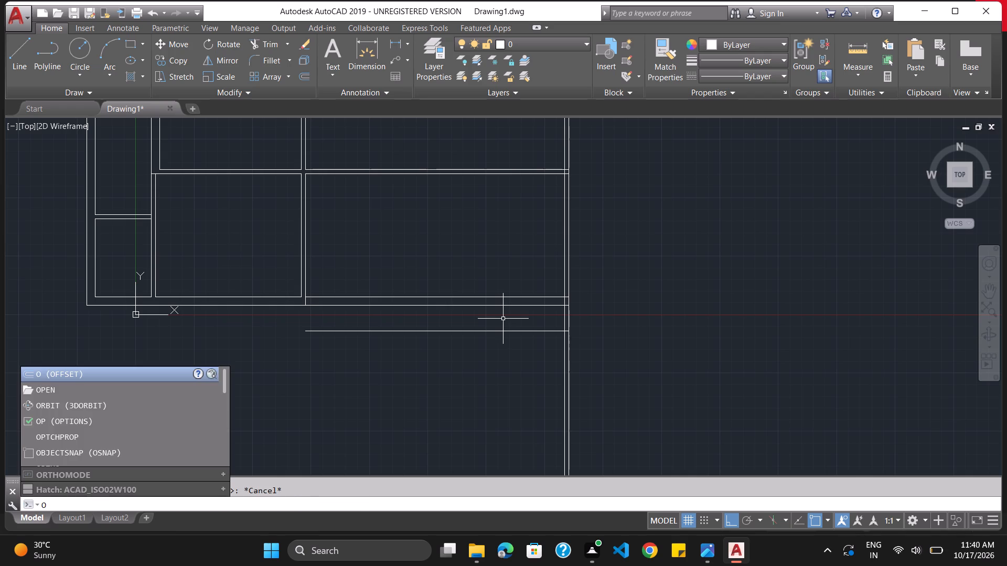
key("Return")
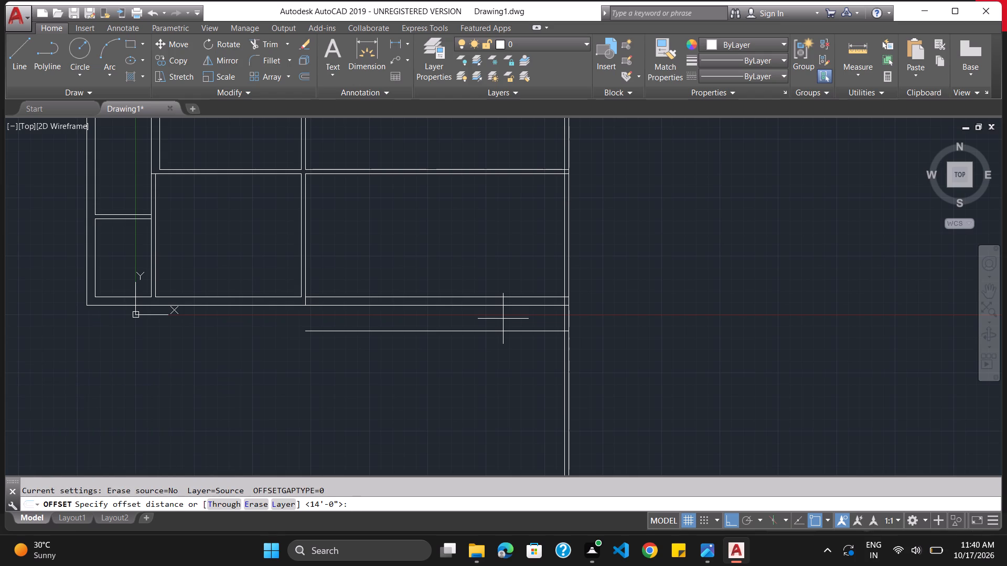
type("4.5\"")
key("Return")
left_click_drag(497, 330, 498, 344)
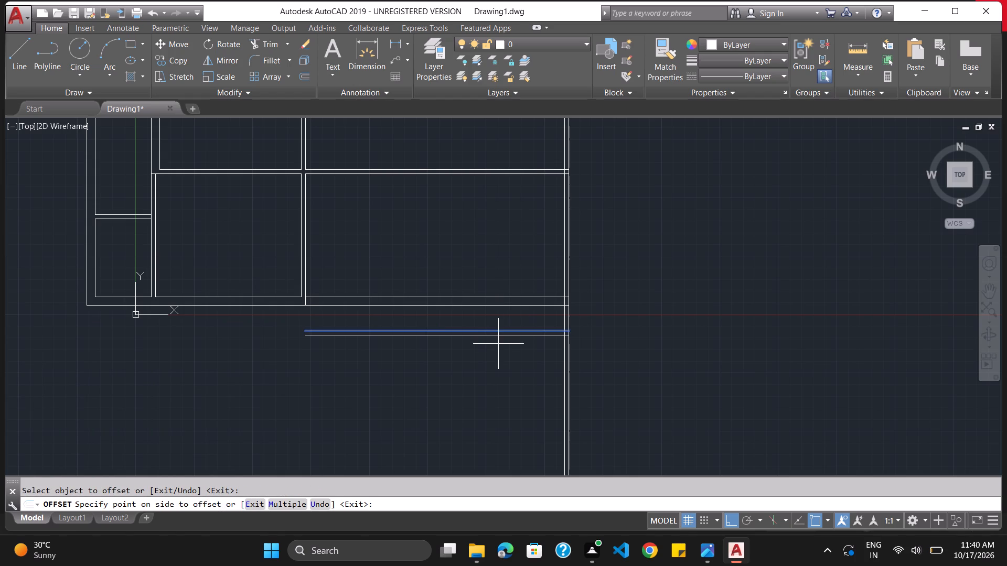
left_click_drag(498, 344, 500, 352)
left_click(501, 359)
key("Escape")
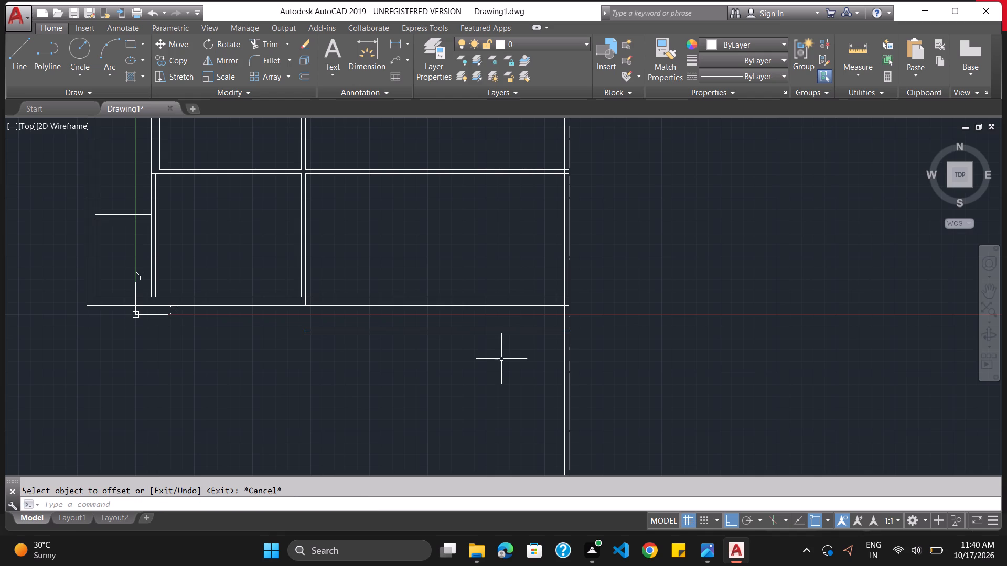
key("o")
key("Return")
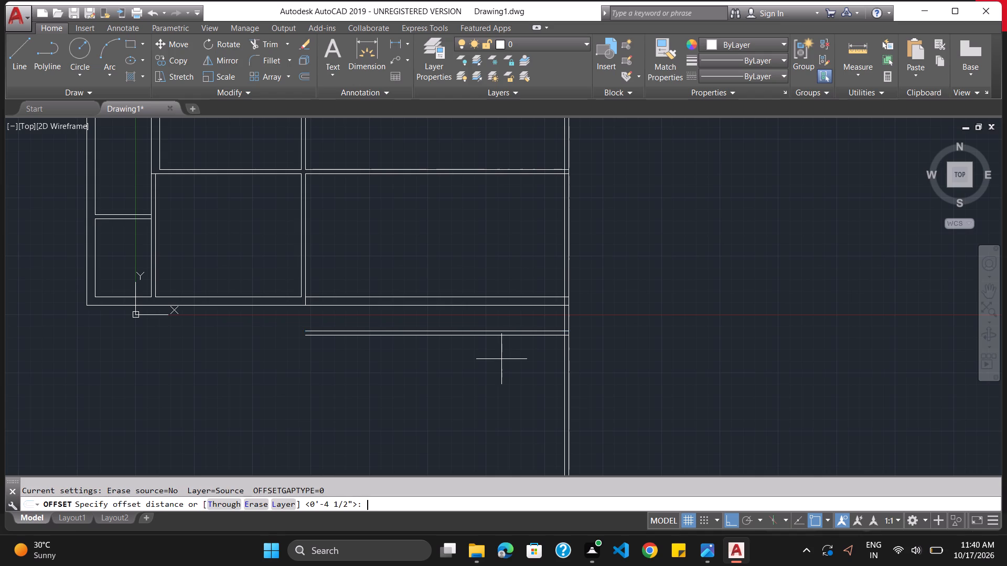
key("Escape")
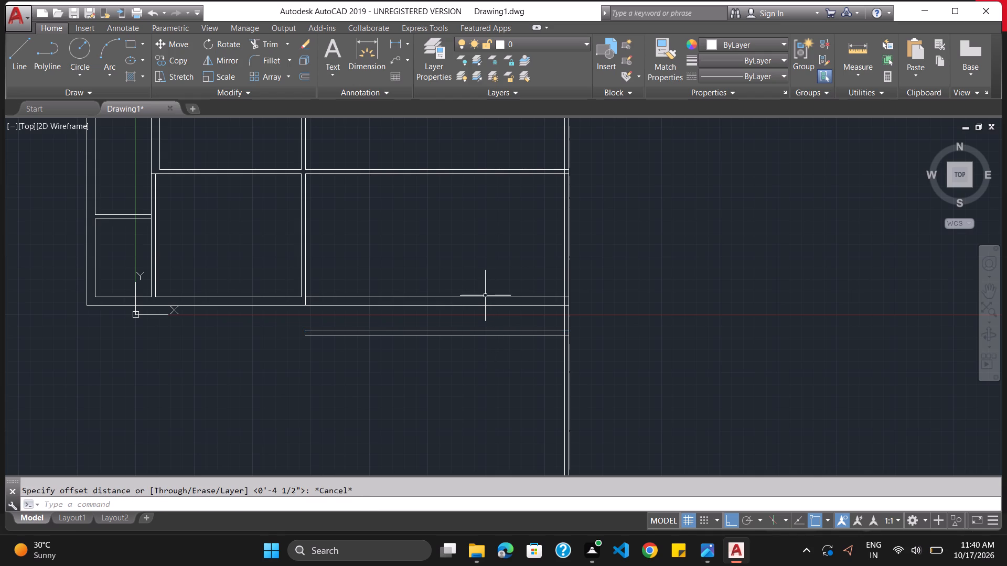
Trim away the old south wall's two lines between the southwest room's east wall and the extended east wall.
type("trim")
key("Return")
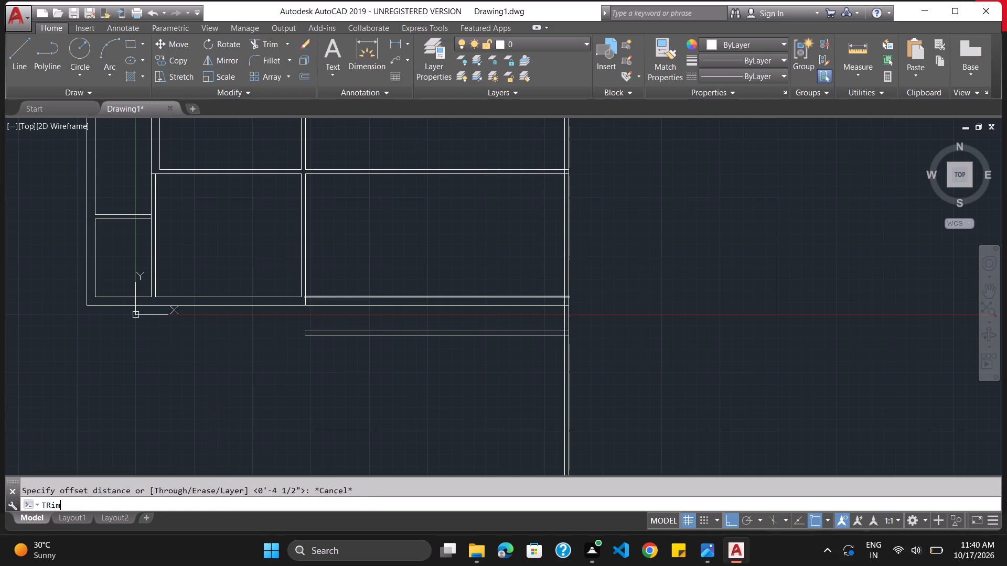
key("Return")
left_click(485, 296)
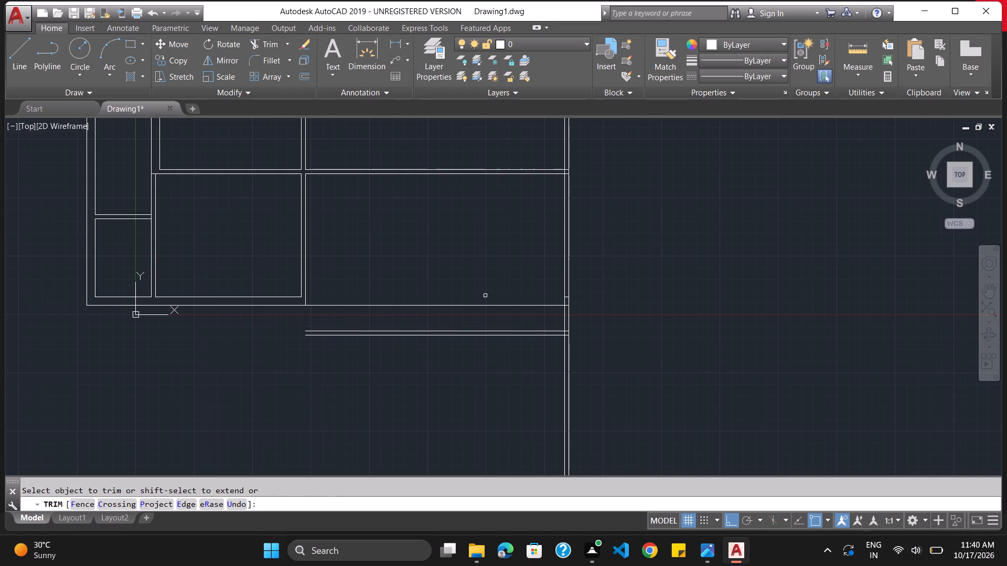
left_click(485, 304)
key("Escape")
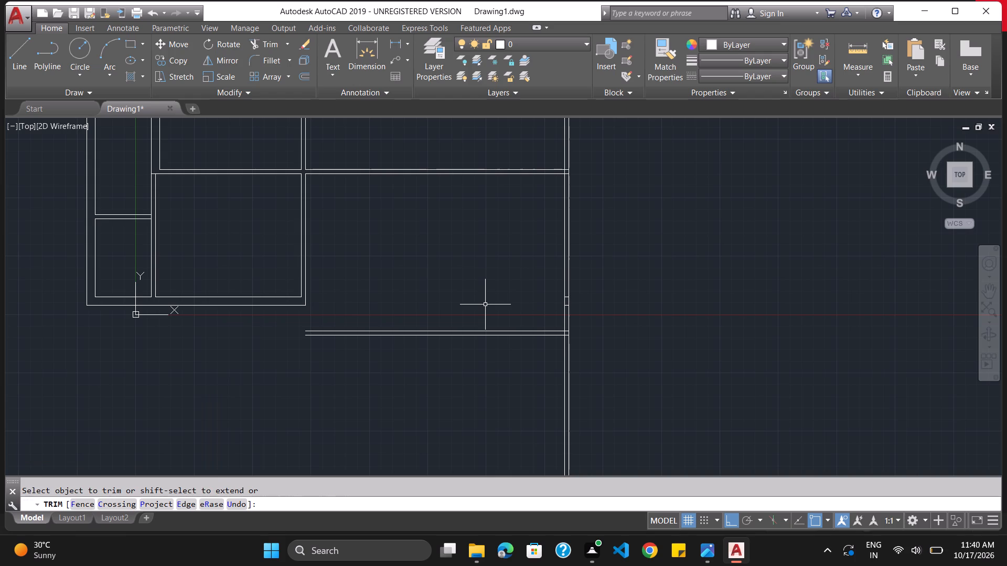
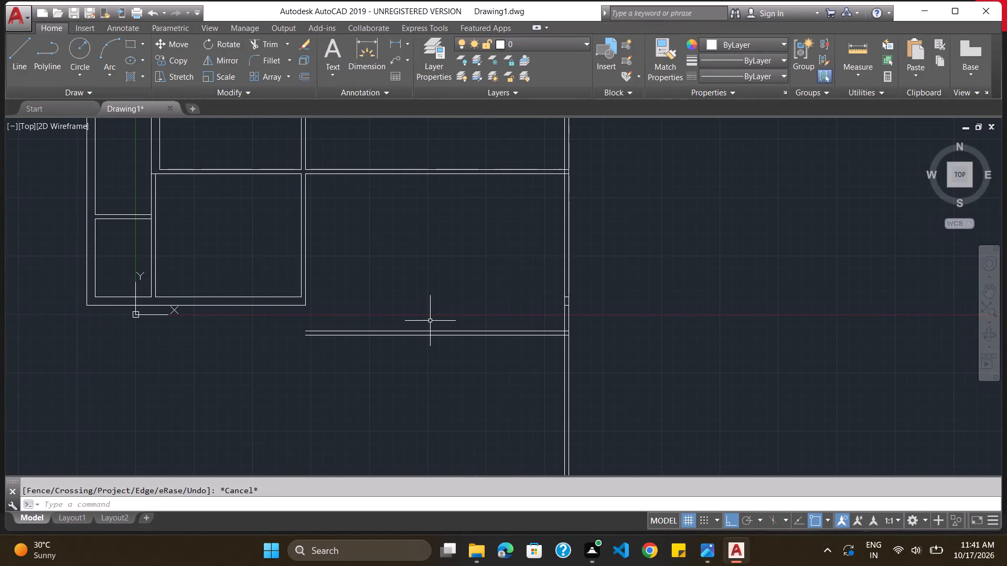
Offset the upper line of the lowest horizontal wall upward by 4'6".
left_click(418, 503)
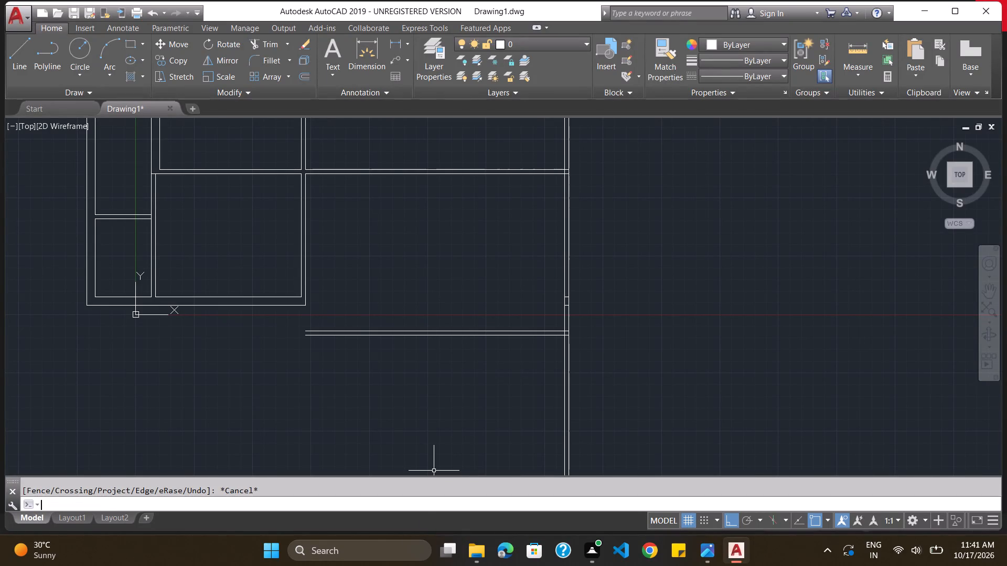
key("Escape")
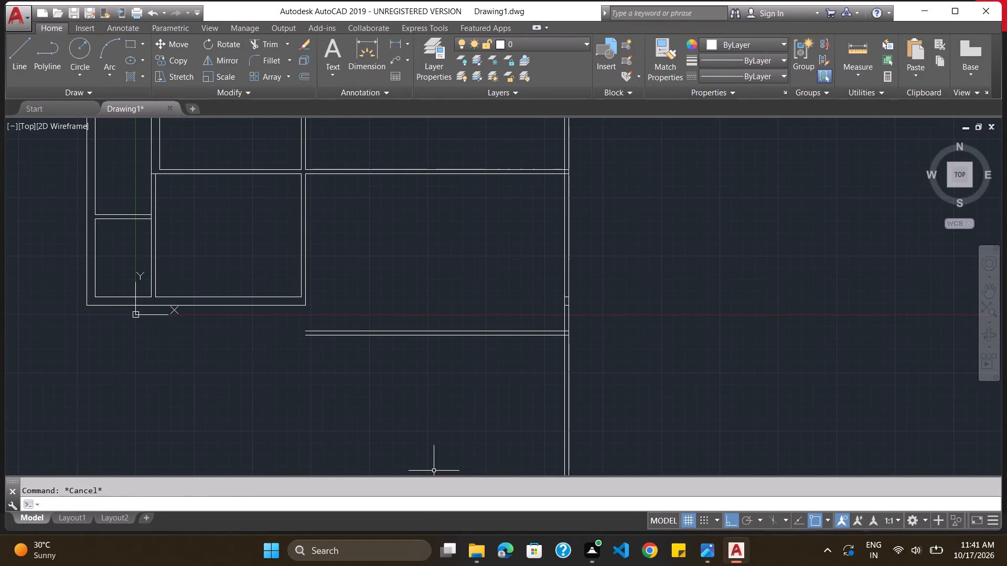
key("o")
key("Return")
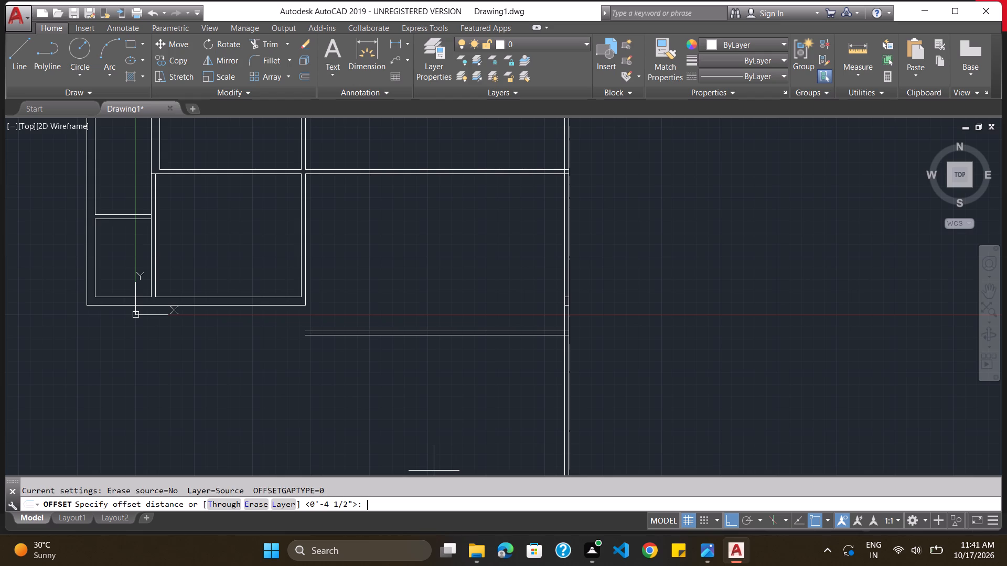
type("4'6\"")
key("Return")
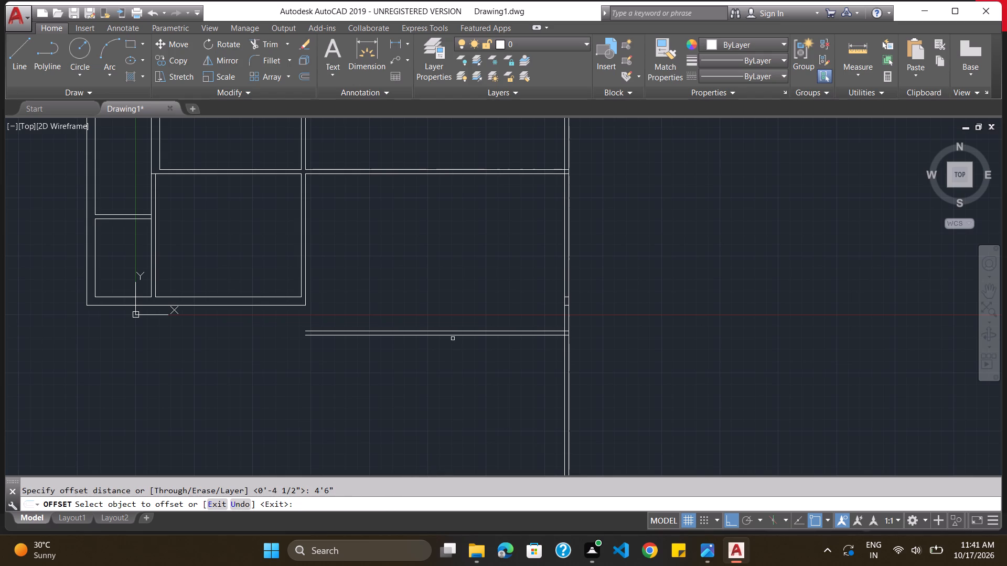
left_click(454, 332)
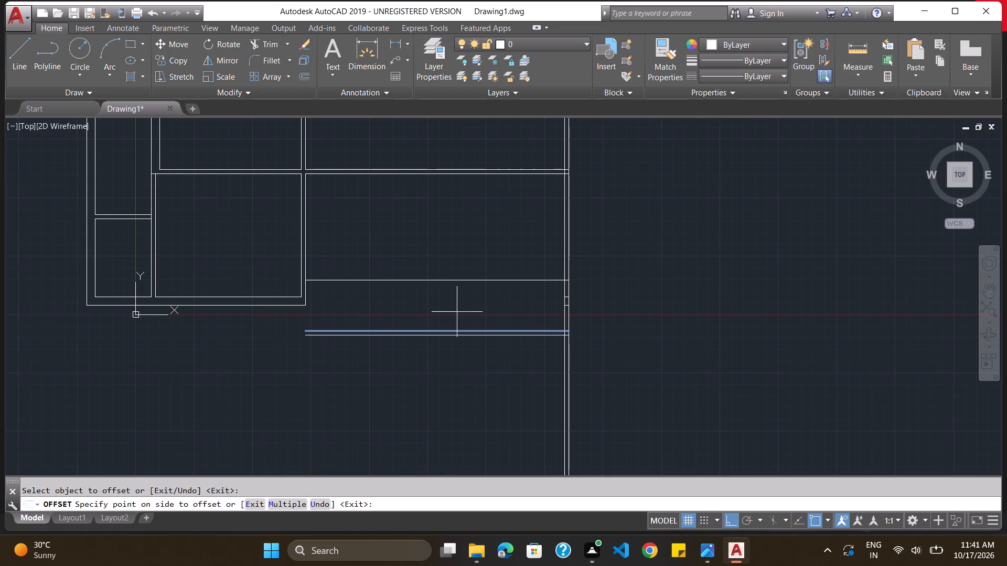
left_click(459, 301)
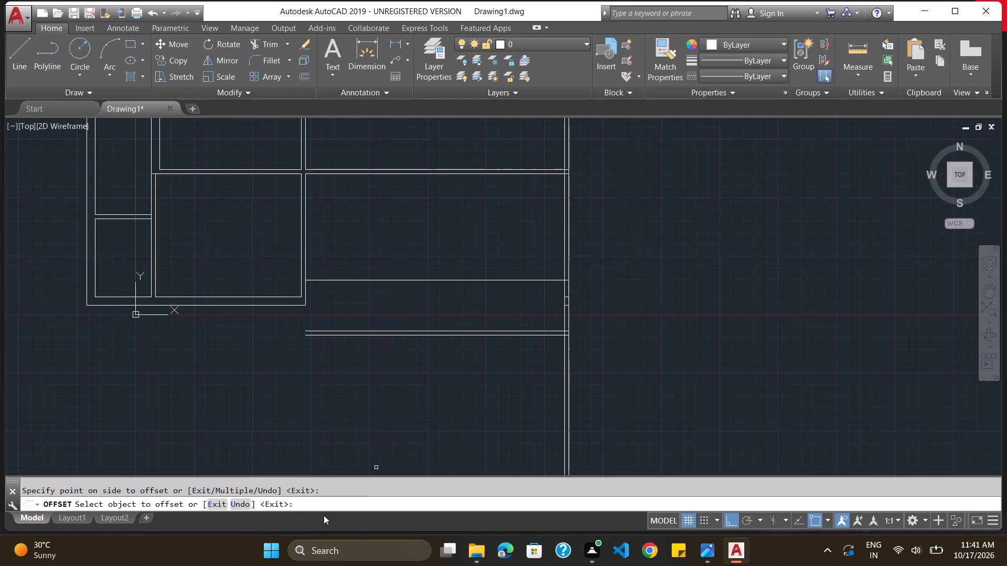
left_click(331, 503)
key("Escape")
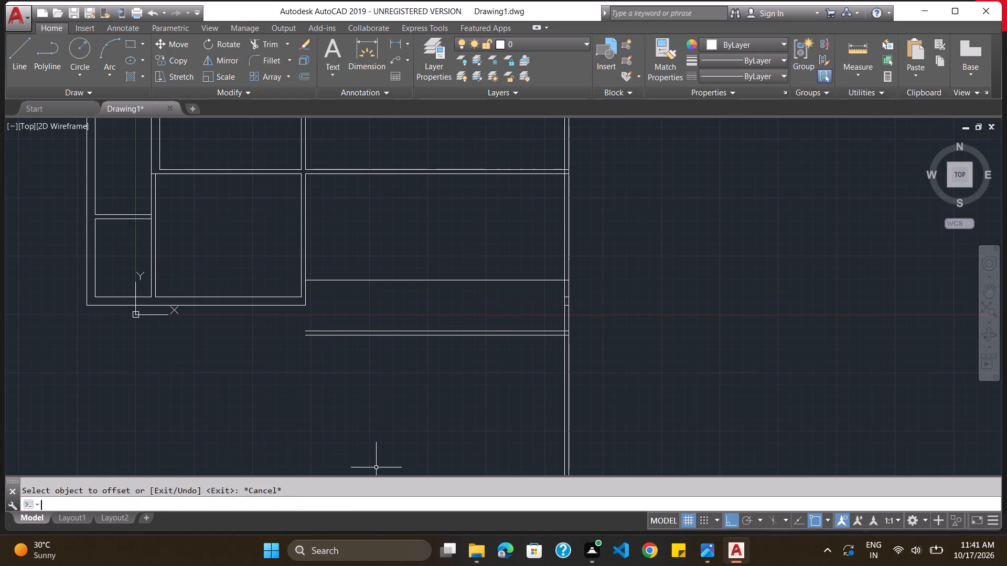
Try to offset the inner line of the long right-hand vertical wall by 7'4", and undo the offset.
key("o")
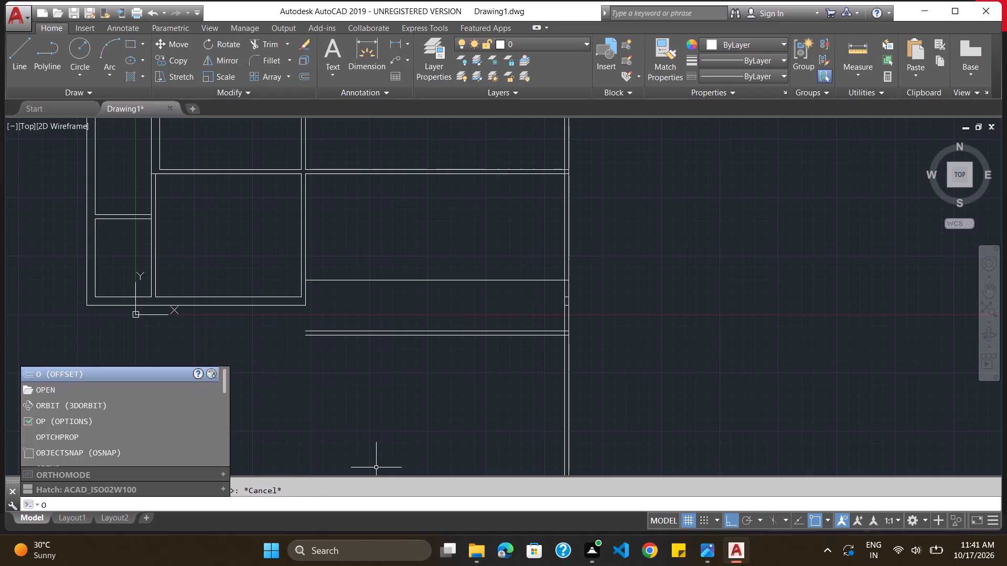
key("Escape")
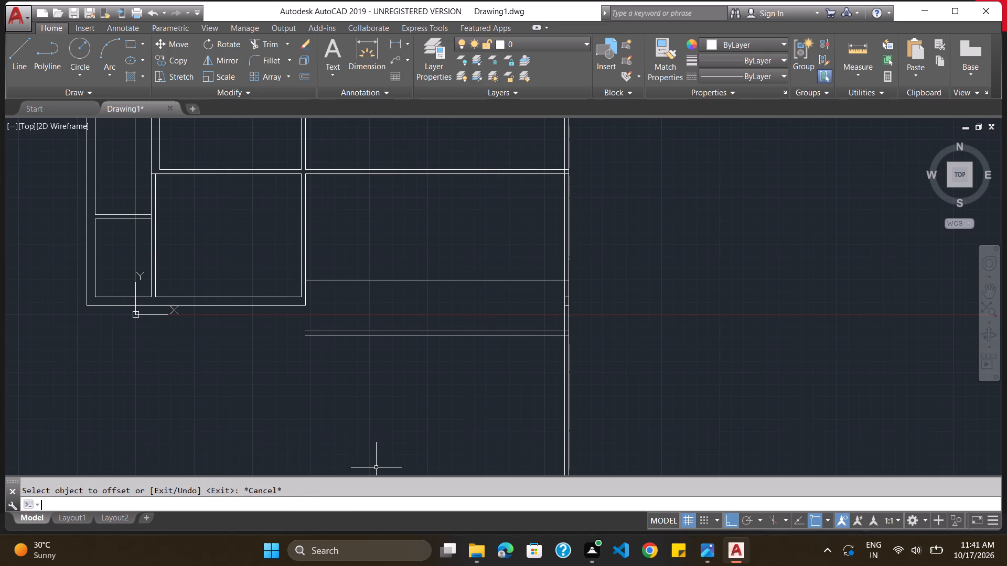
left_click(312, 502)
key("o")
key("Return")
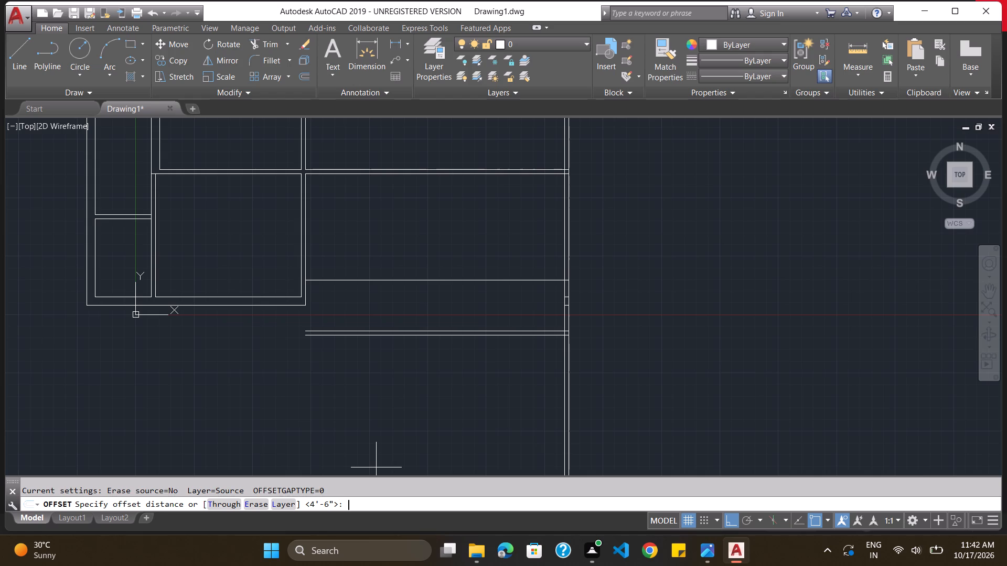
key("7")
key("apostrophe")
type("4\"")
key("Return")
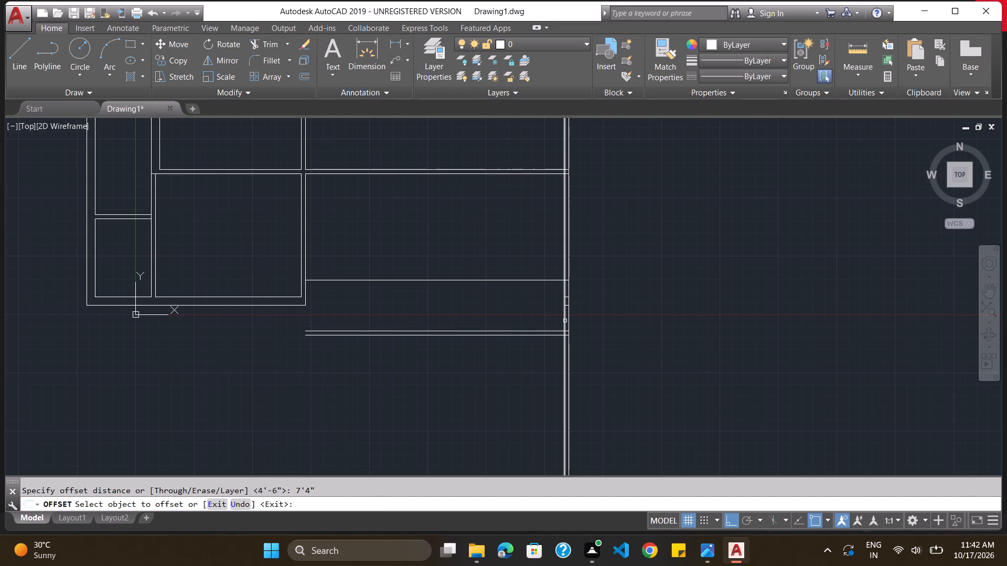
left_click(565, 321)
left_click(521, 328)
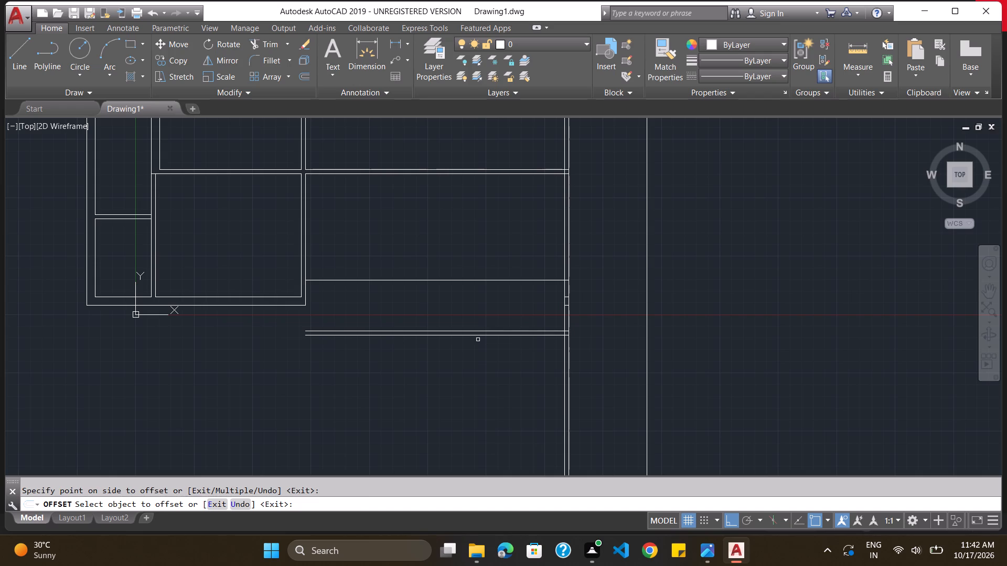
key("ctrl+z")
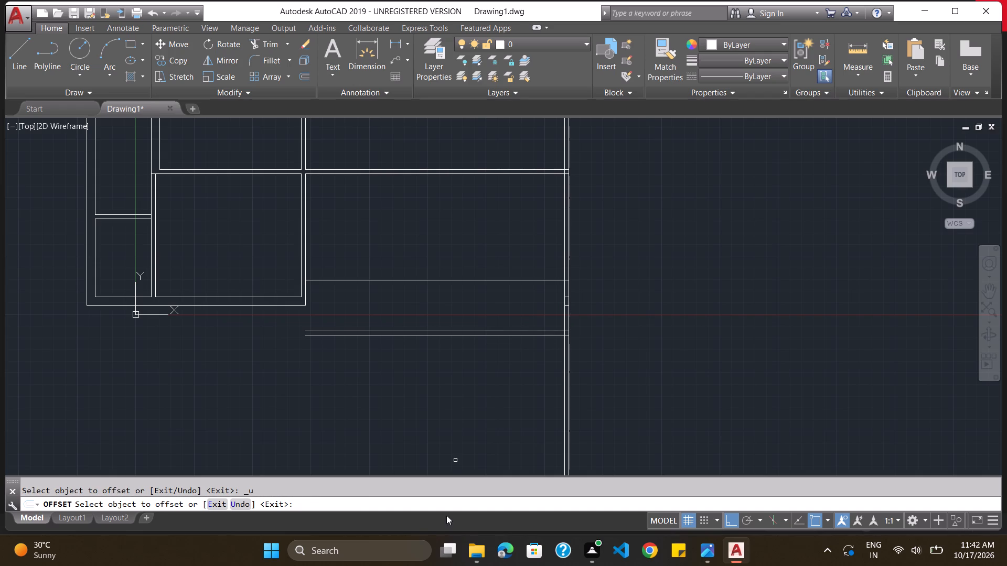
Offset the inner line of the long right-hand vertical wall 7'4" to the left, into the plan.
left_click(448, 504)
key("o")
key("Return")
key("7")
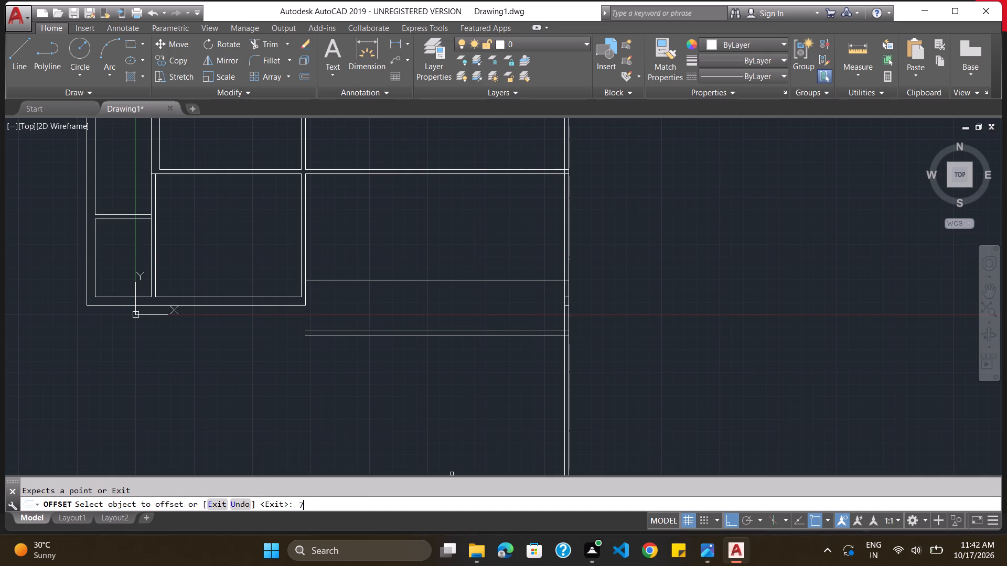
type("'4\"")
key("Return")
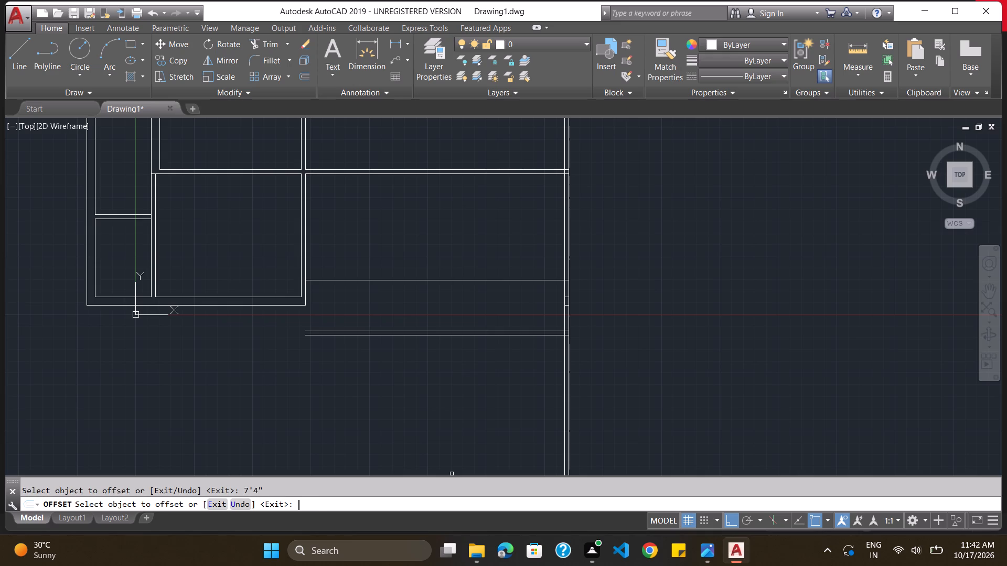
left_click_drag(564, 312, 479, 325)
left_click(479, 325)
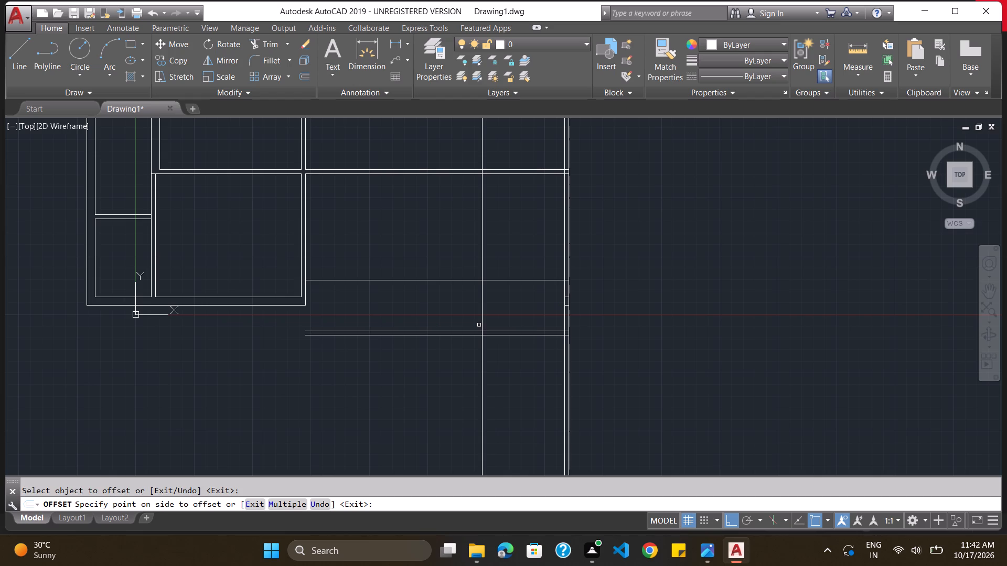
key("Escape")
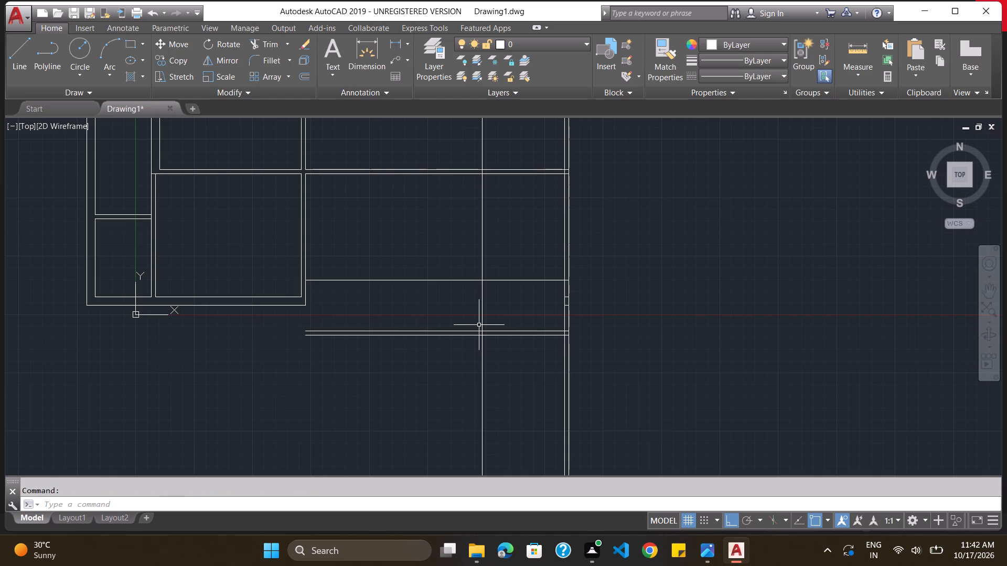
Offset the single vertical line that crosses the lower right room 4'4" to the right, toward the outer wall.
key("o")
key("Return")
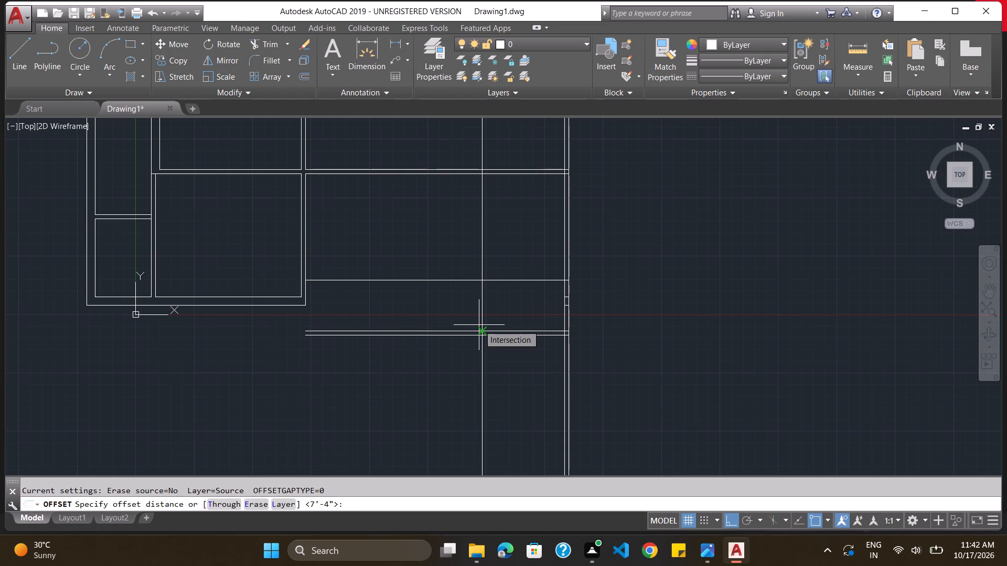
key("4")
type("'4\"")
key("Return")
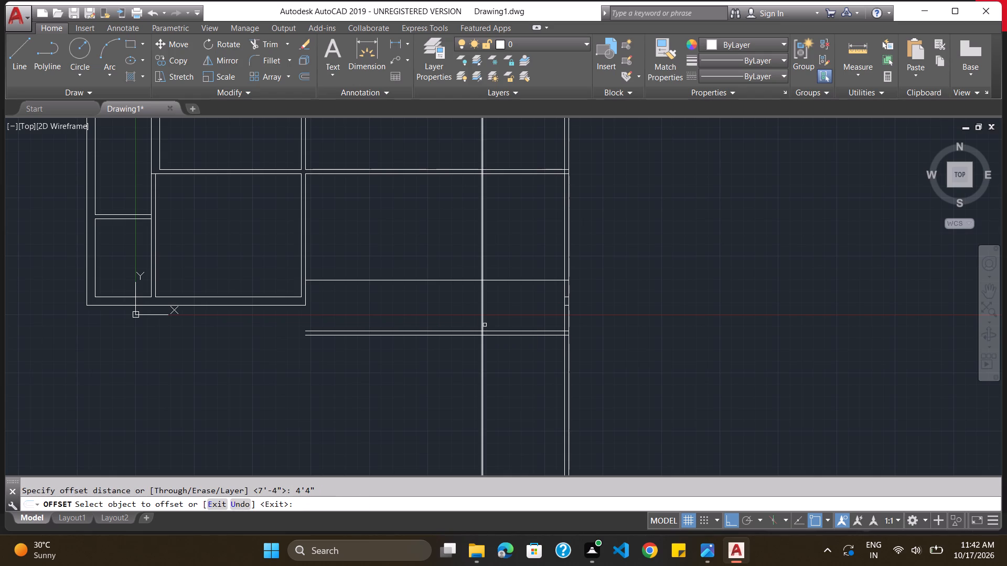
left_click_drag(481, 324, 483, 324)
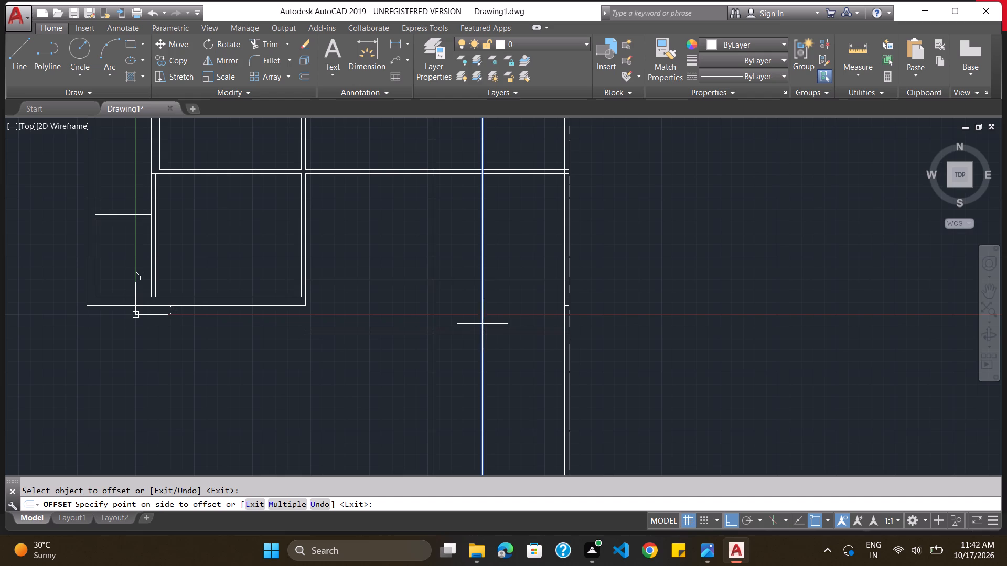
left_click_drag(483, 324, 502, 322)
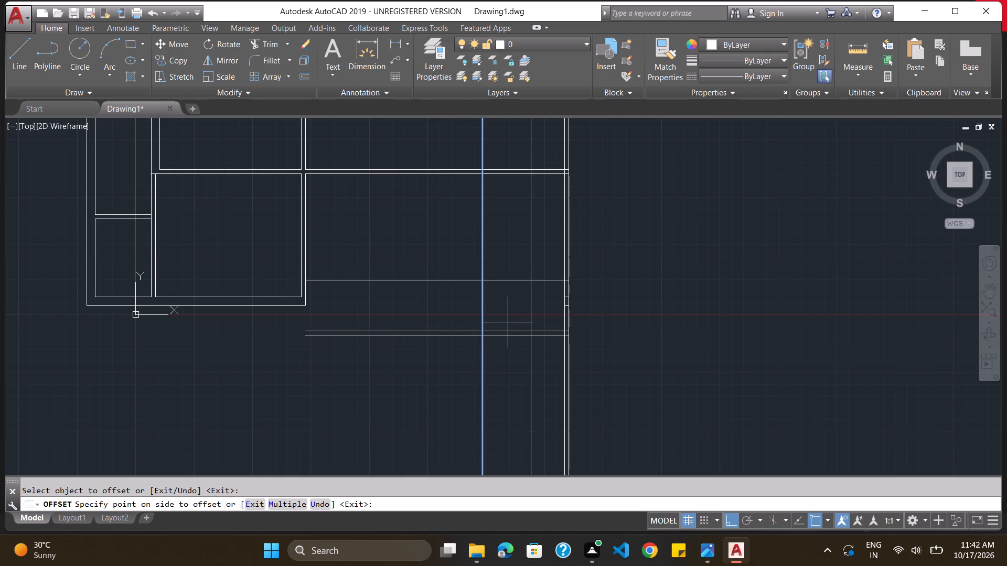
left_click(508, 322)
scroll(508, 322, "down", 1, "ctrl")
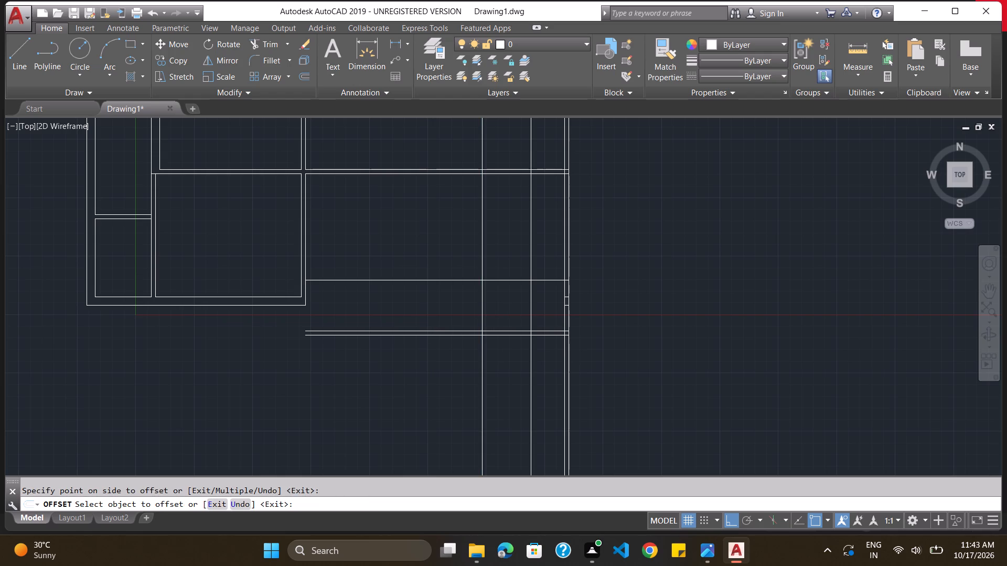
scroll(508, 322, "up", 1, "ctrl")
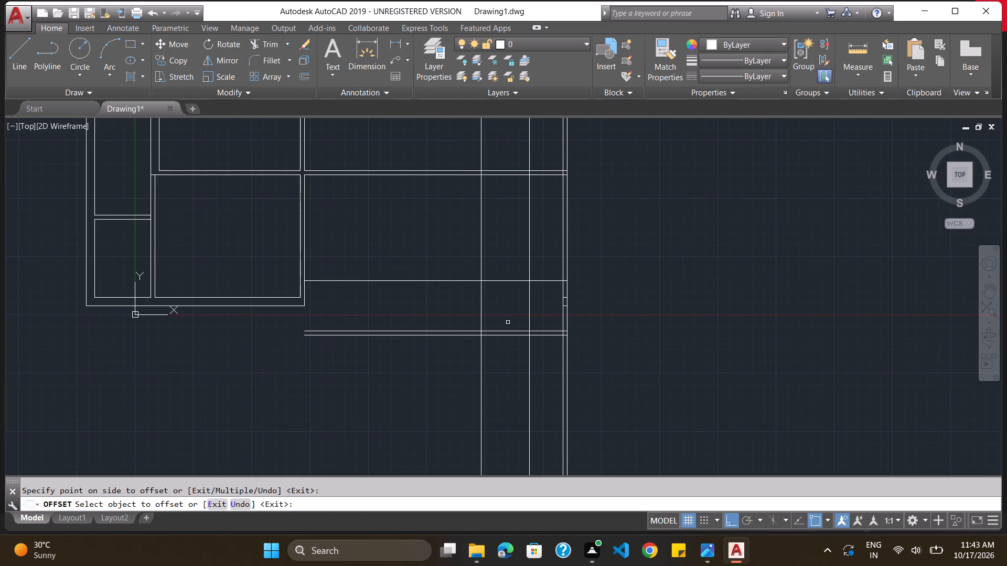
scroll(508, 322, "down", 1, "ctrl")
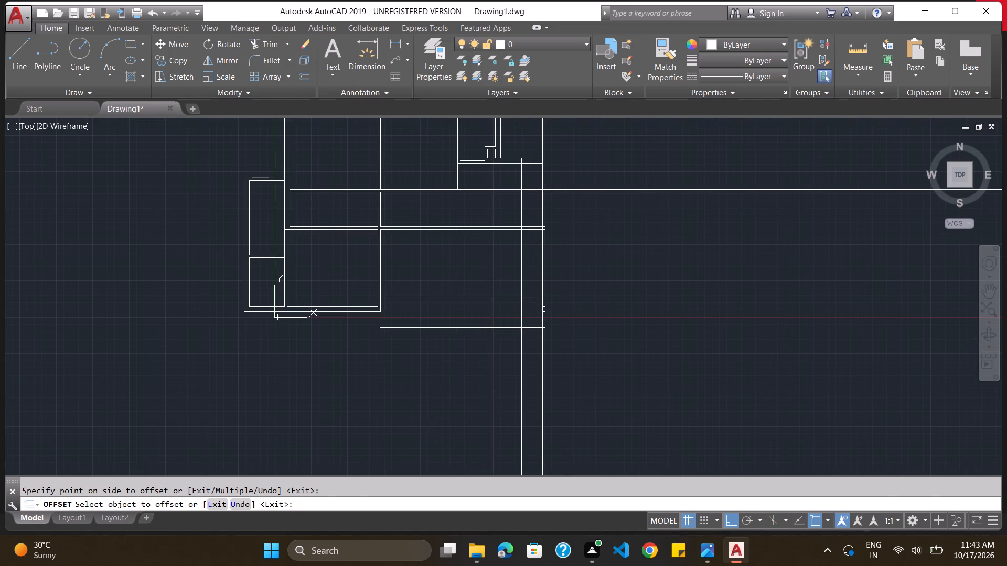
left_click(410, 504)
key("Escape")
Offset the left one of the two single vertical lines crossing the lower right room 4.5" to the left.
key("o")
key("Return")
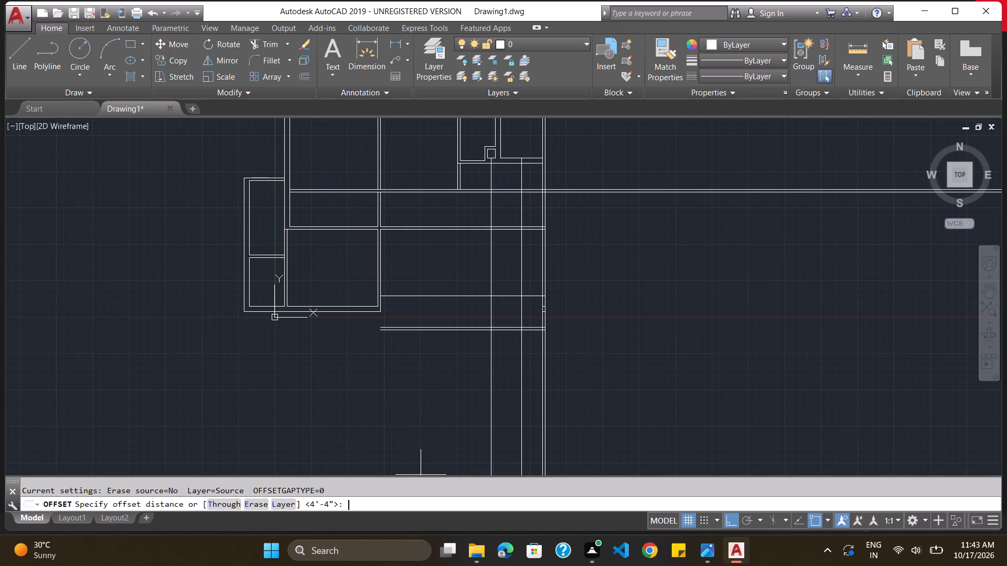
type("4.5\"")
key("Return")
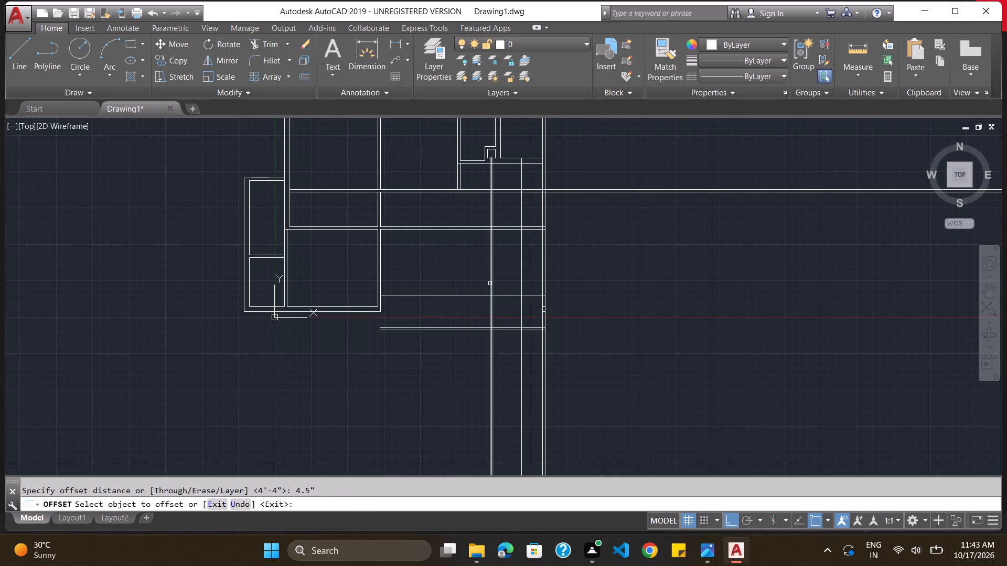
left_click_drag(489, 284, 477, 285)
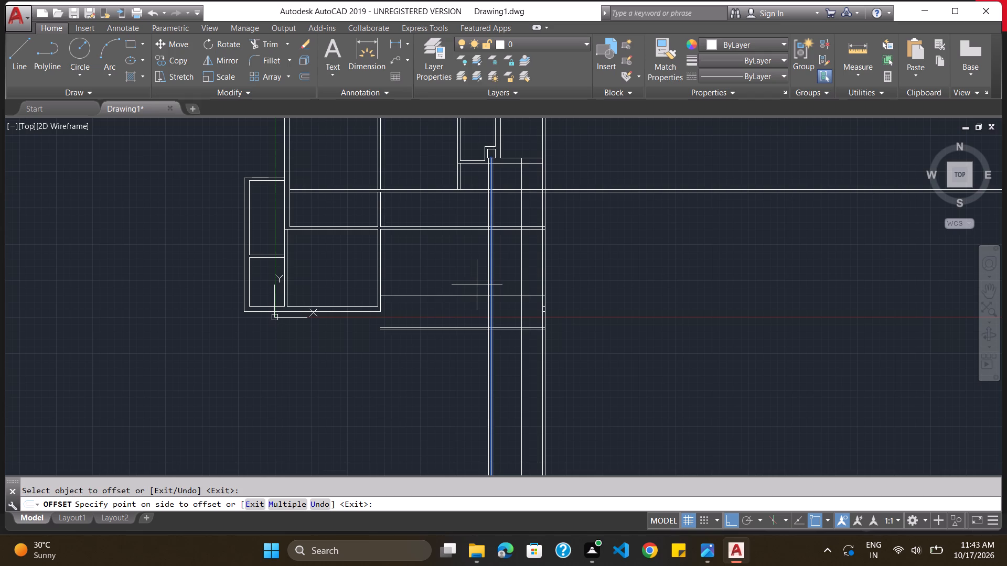
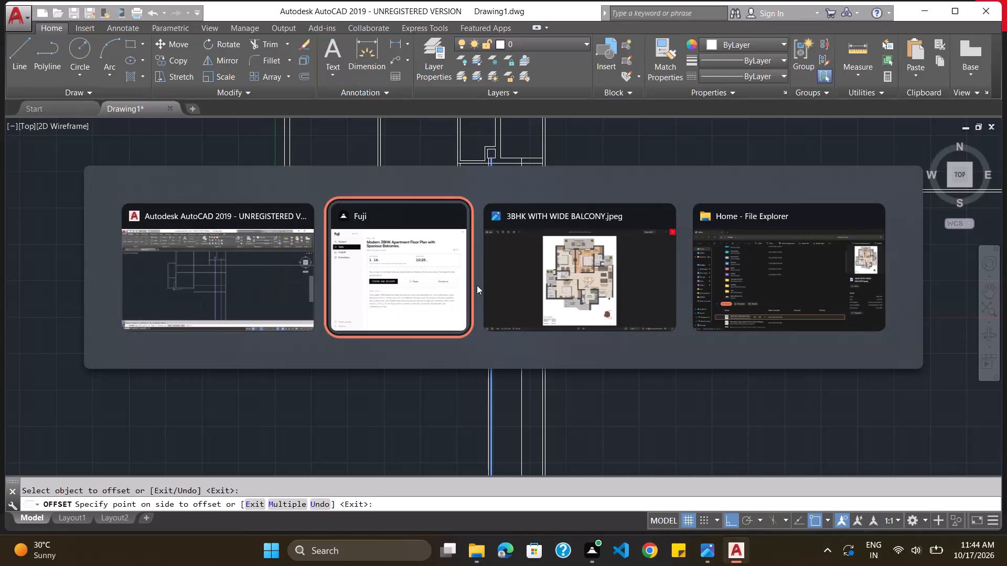
Check the reference floor plan image, and undo the recent offsets that placed single vertical lines across the lower right room.
key("alt+Tab")
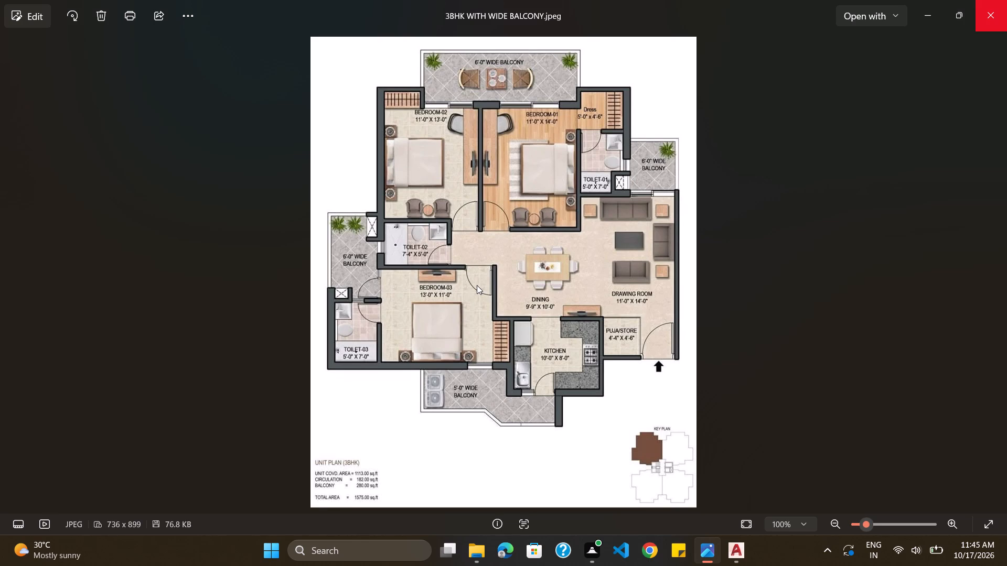
left_click(732, 554)
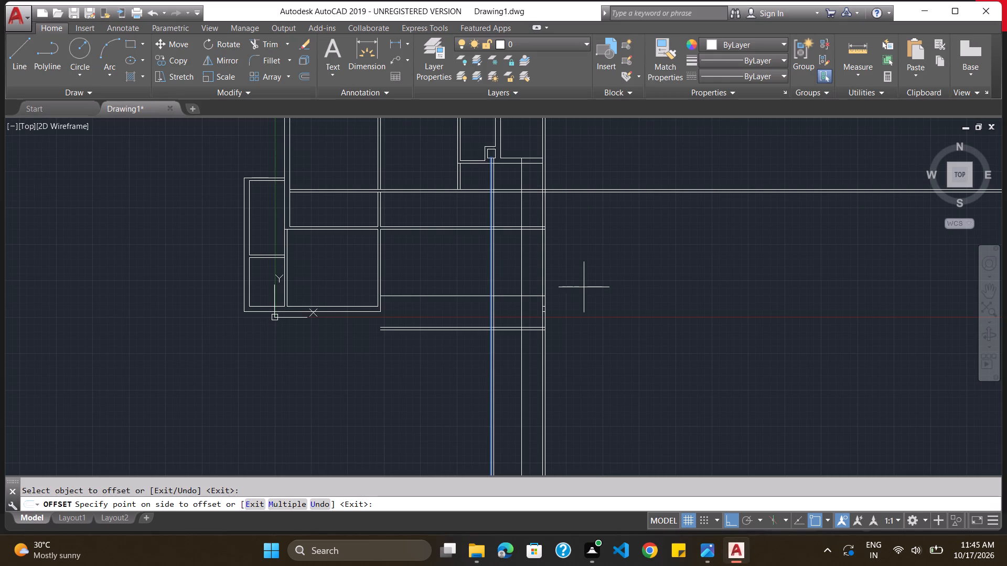
key("ctrl+z")
key("ctrl+z")
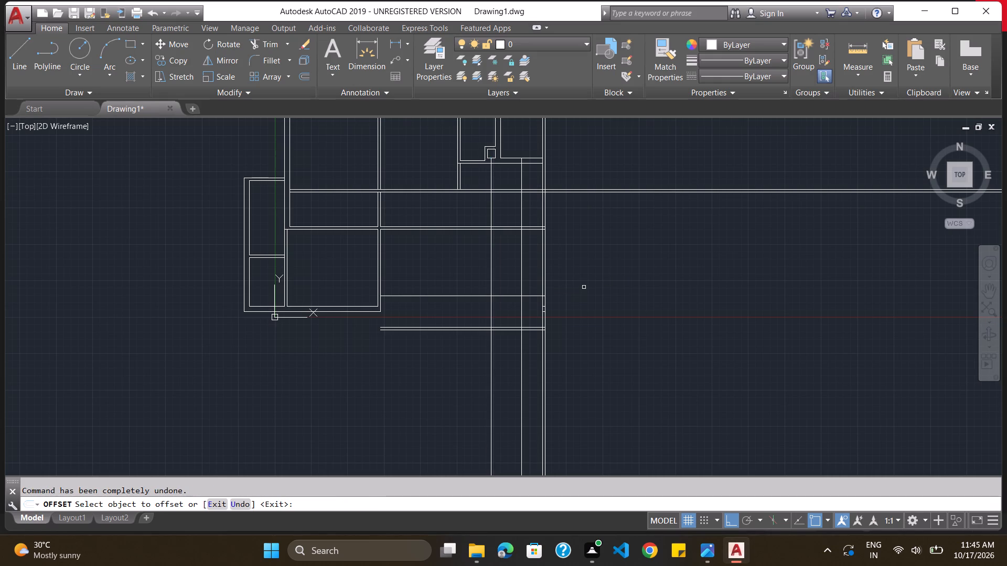
key("ctrl+z")
key("ctrl+z")
key("ctrl+z")
key("ctrl+z")
key("Escape")
key("ctrl+z")
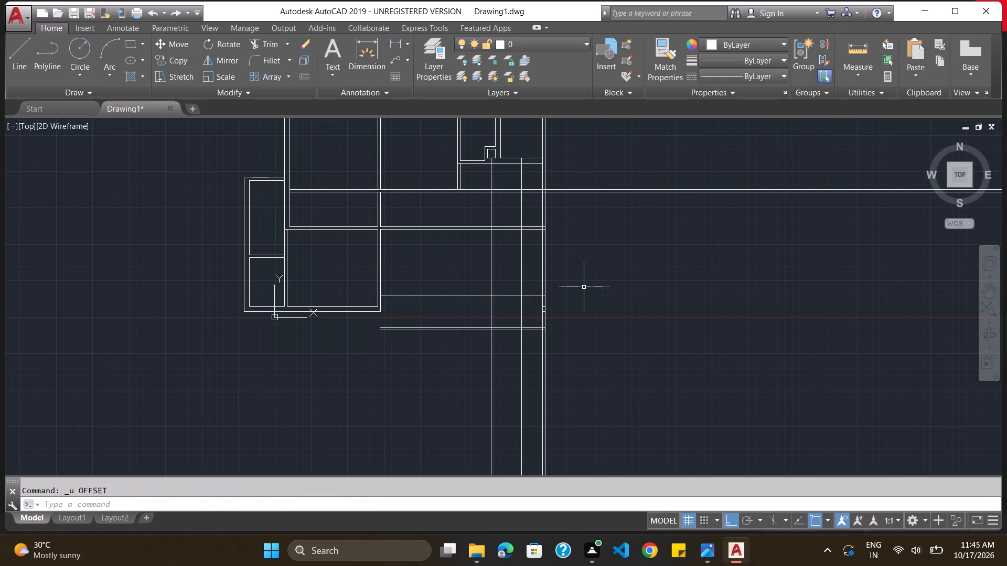
key("ctrl+z")
key("ctrl+z")
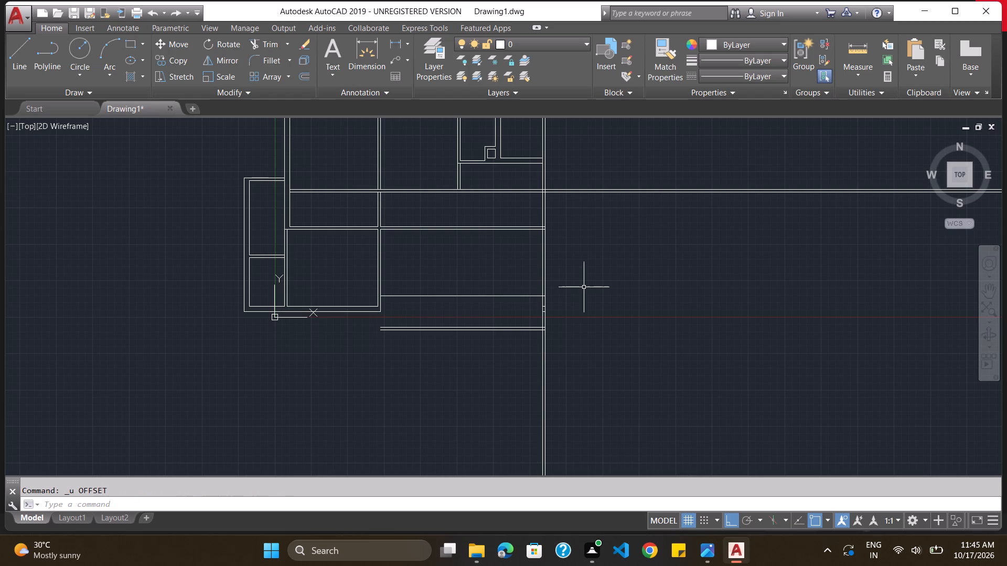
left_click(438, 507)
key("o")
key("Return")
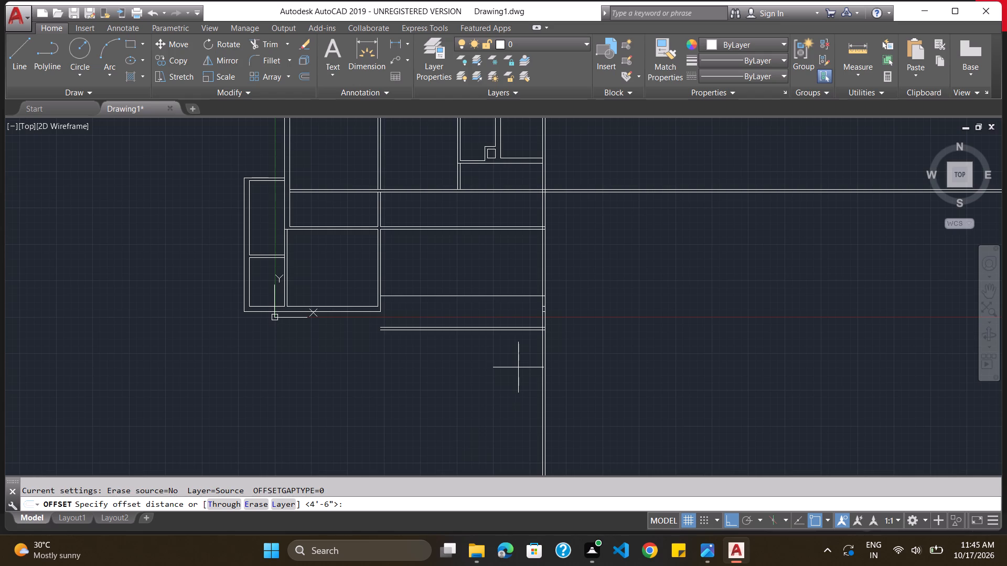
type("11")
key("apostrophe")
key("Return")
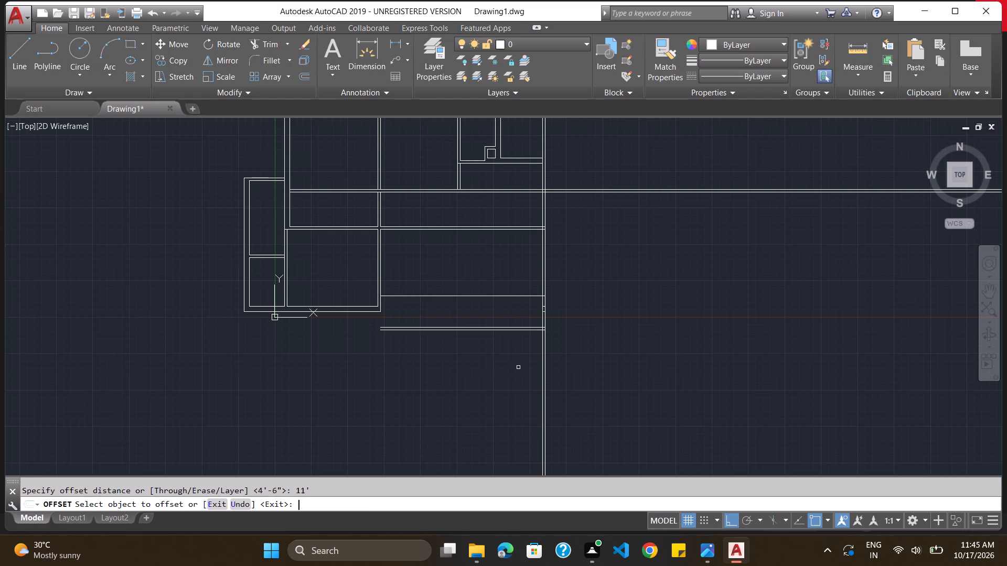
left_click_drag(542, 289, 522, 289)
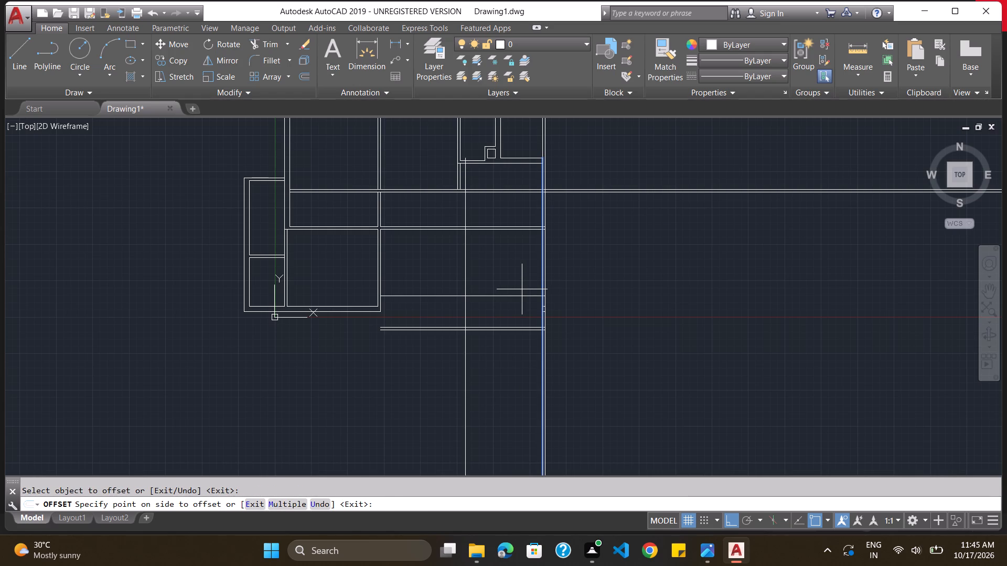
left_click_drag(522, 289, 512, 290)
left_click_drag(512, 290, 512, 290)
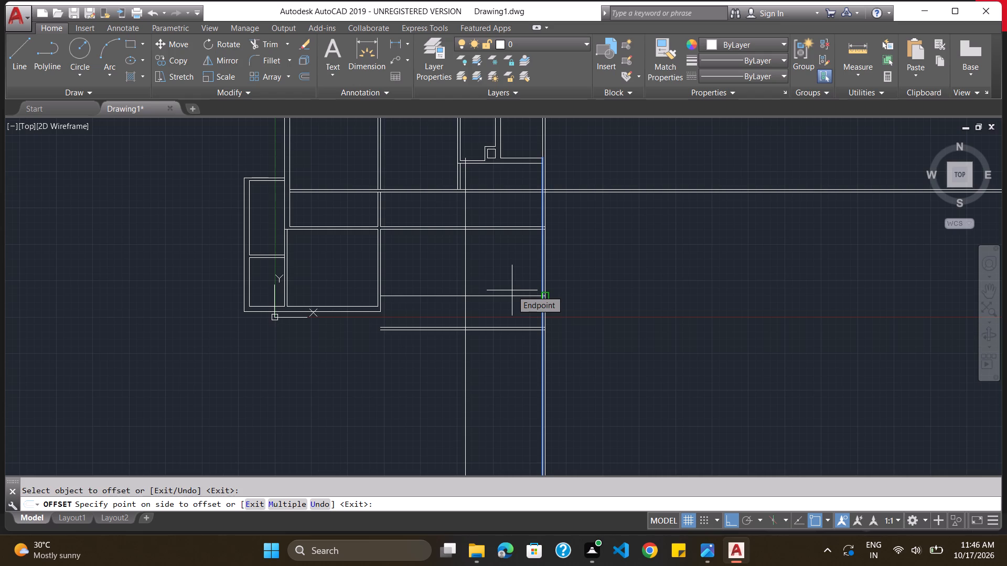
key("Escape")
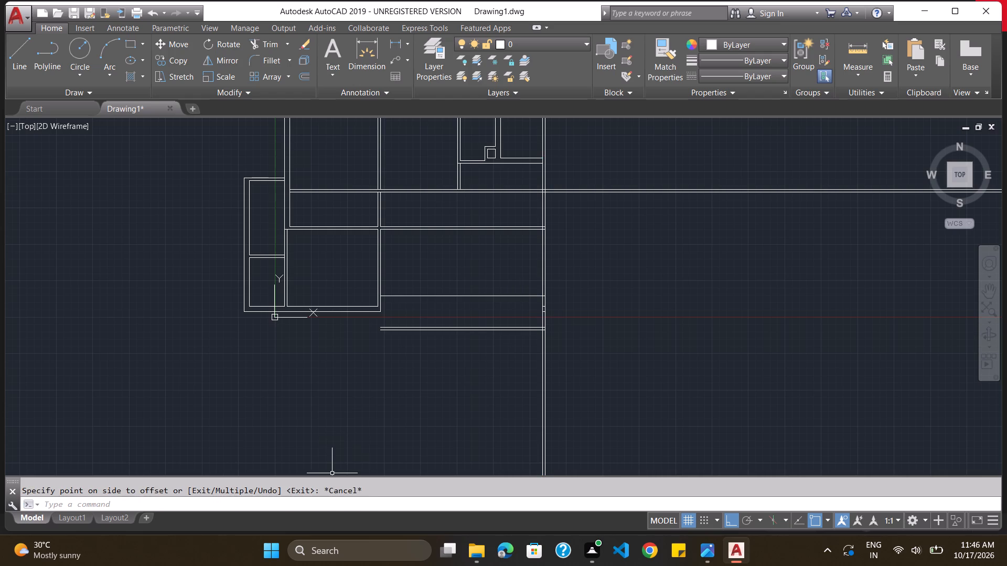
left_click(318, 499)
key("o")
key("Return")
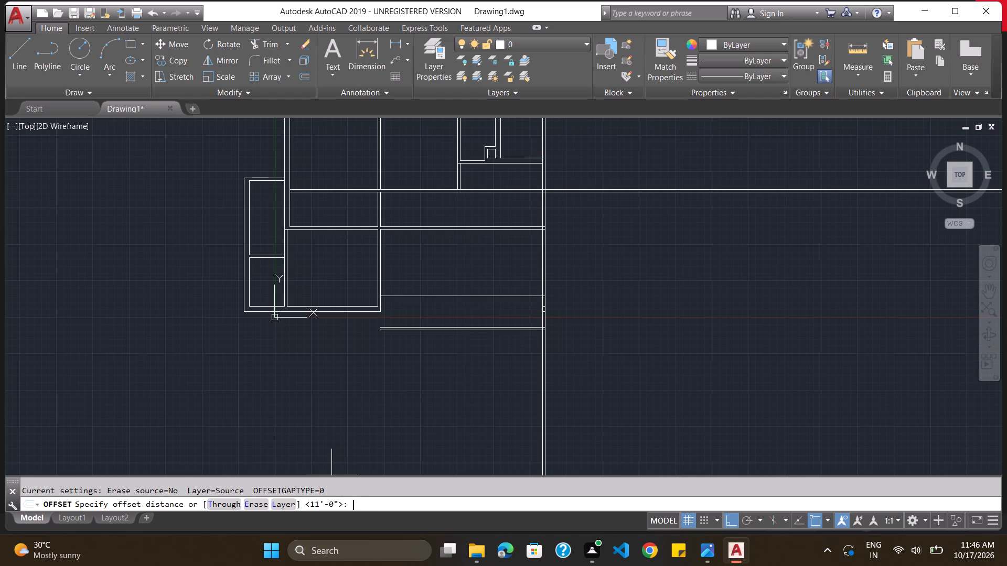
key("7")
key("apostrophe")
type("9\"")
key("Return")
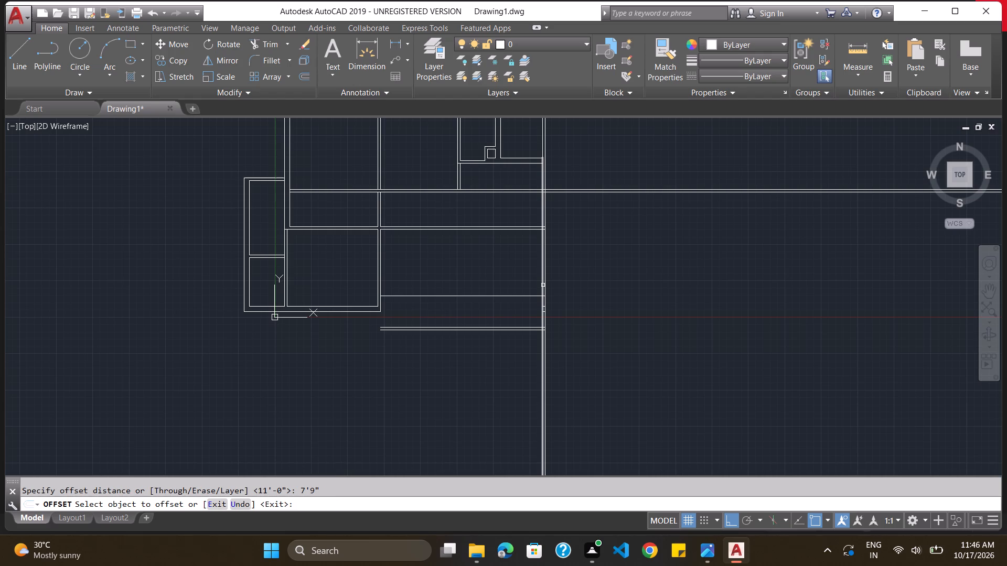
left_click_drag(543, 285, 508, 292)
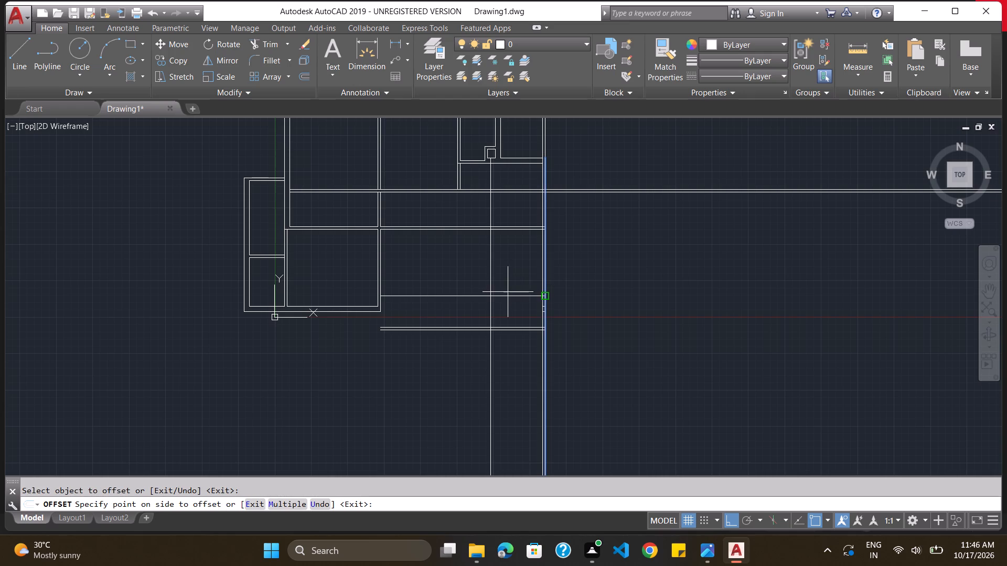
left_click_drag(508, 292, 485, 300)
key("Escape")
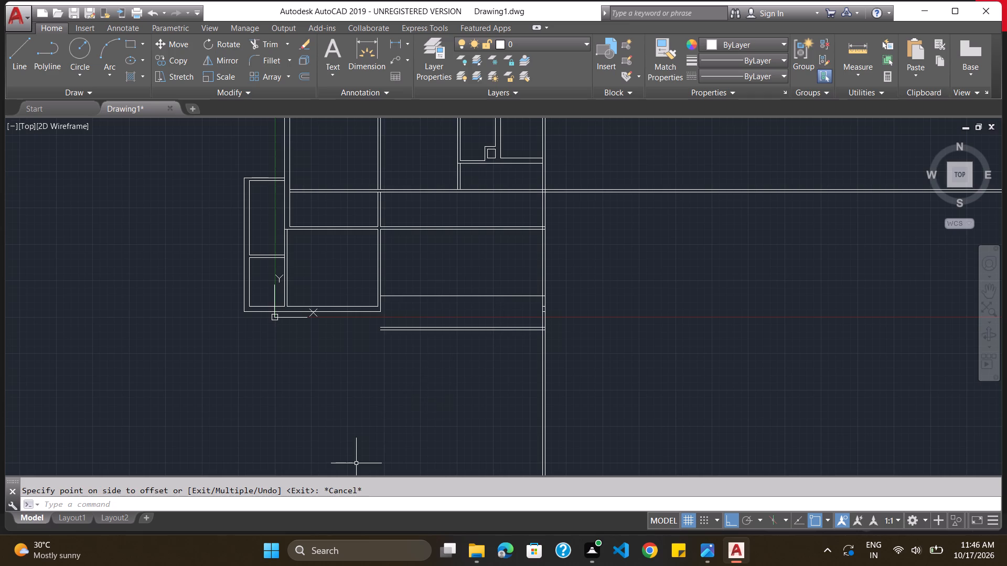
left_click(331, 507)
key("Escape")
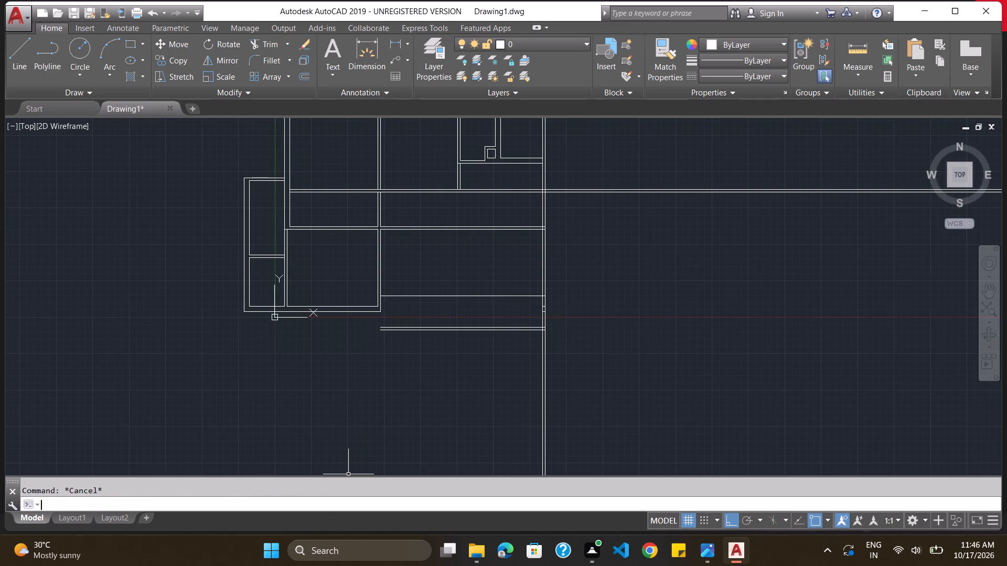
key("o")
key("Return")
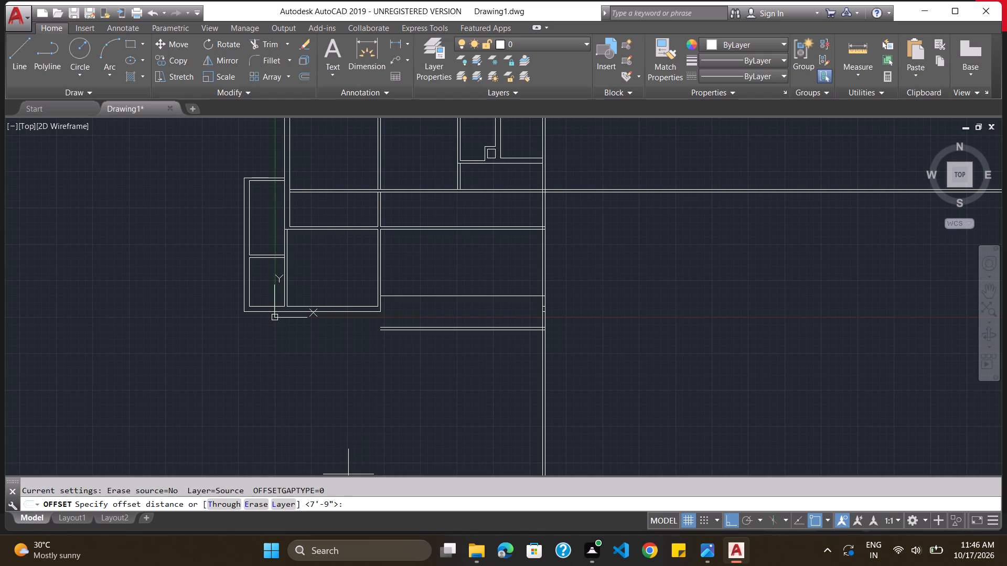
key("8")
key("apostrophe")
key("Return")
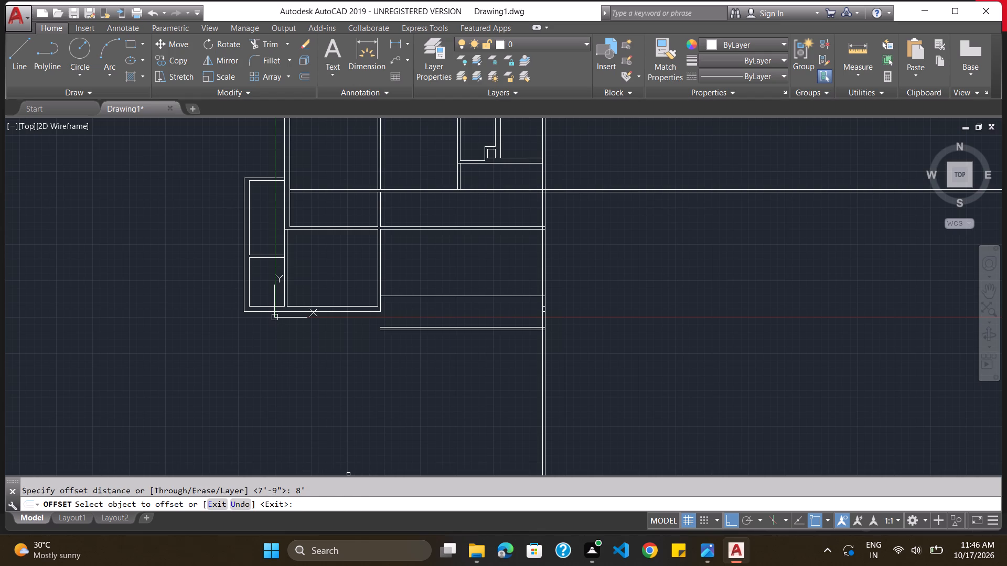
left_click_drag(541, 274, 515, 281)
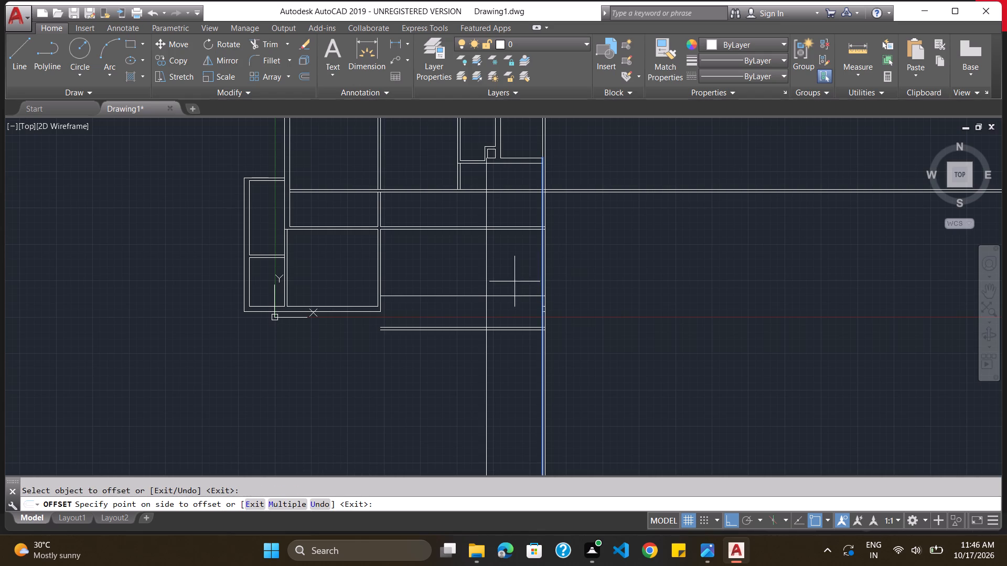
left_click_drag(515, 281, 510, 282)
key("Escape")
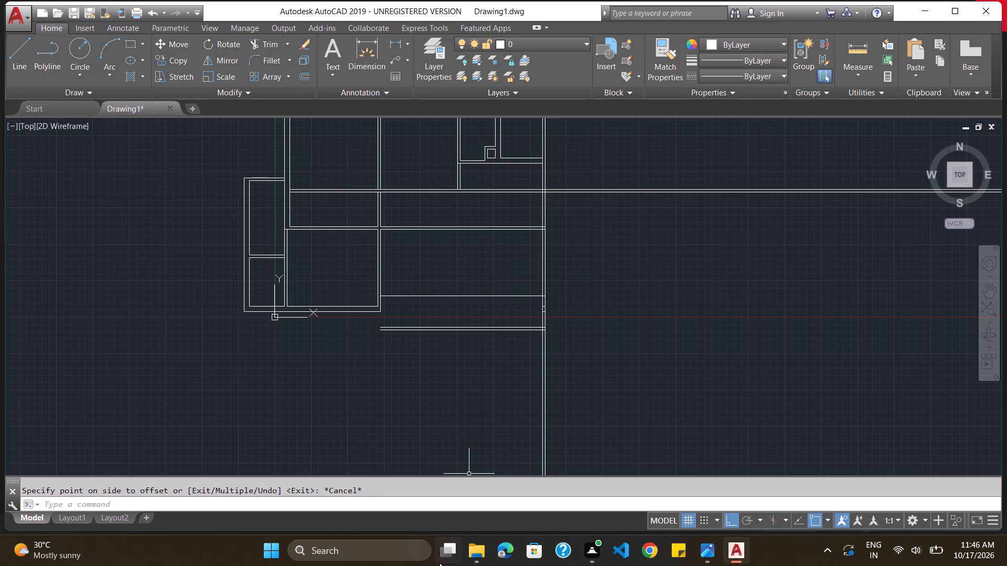
Offset the inner line of the long right-hand vertical wall 10' to the left, into the plan.
left_click(438, 503)
key("o")
key("Return")
type("10")
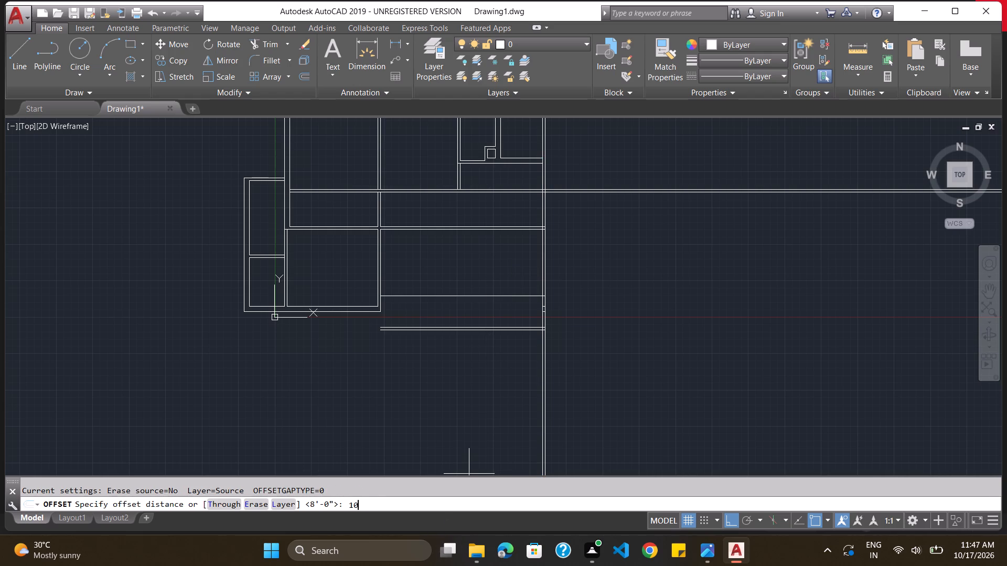
key("apostrophe")
key("Return")
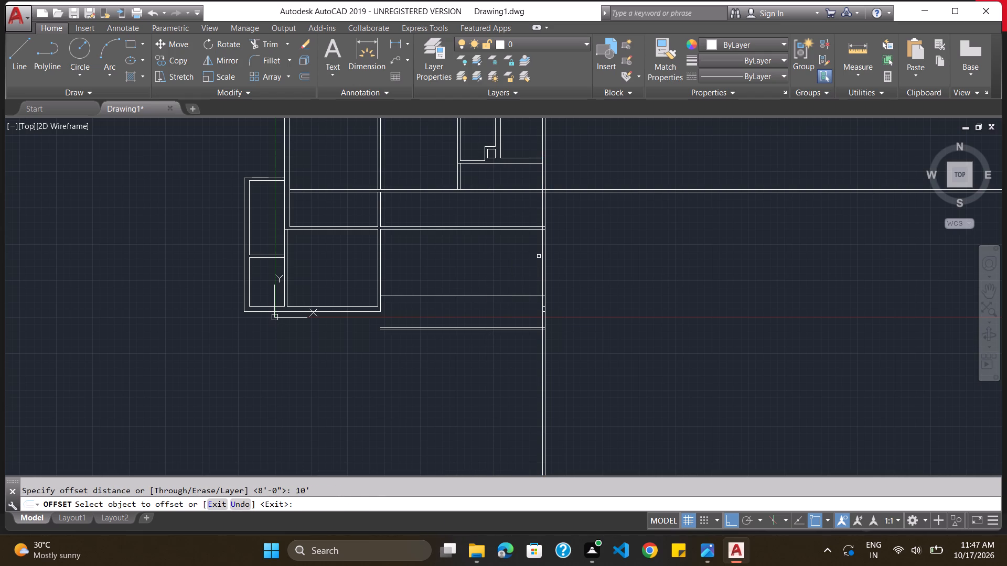
left_click_drag(541, 259, 488, 268)
left_click(488, 268)
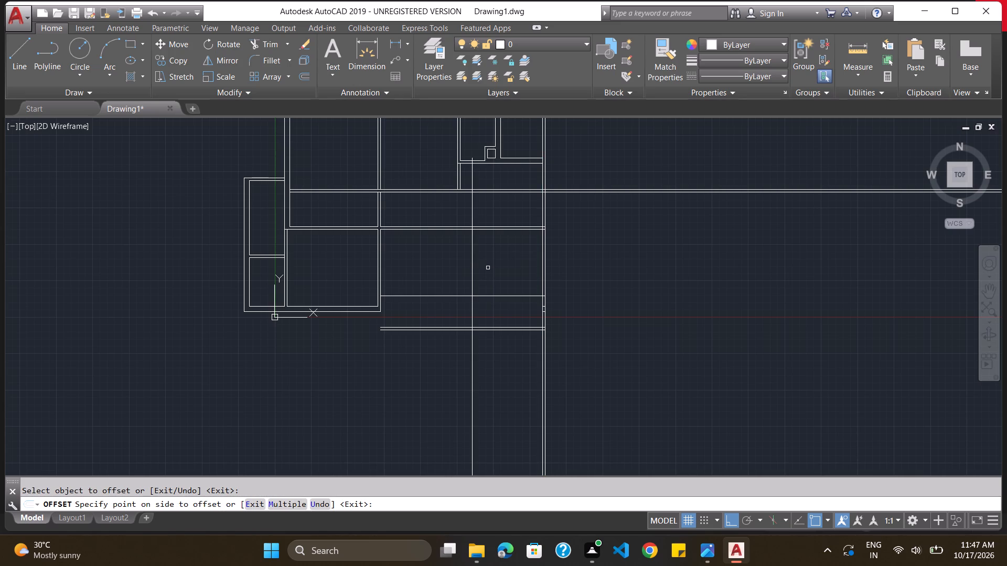
key("Escape")
Offset the single vertical line crossing the lower right room 4.5" to the right to give the wall its thickness.
key("o")
key("Return")
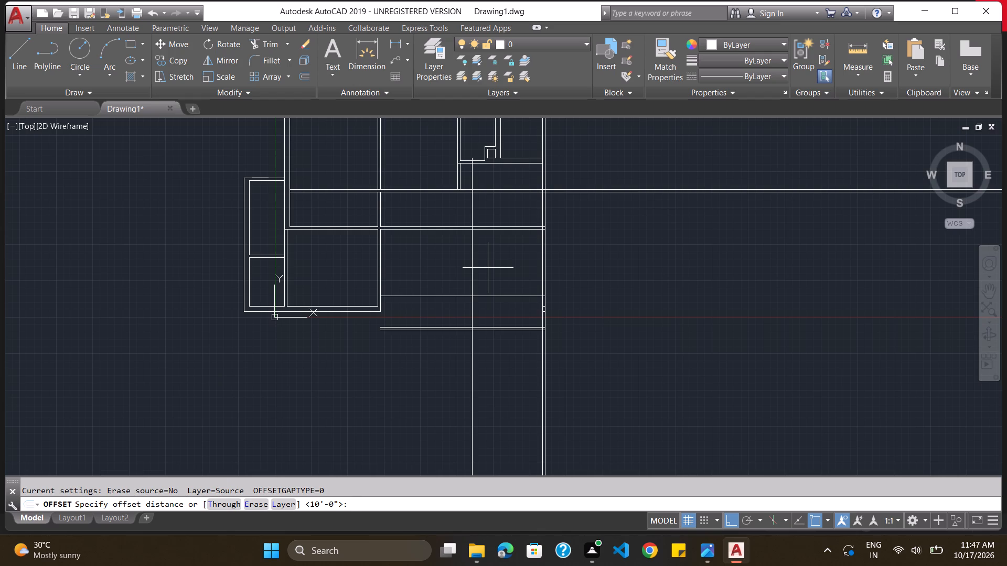
type("4.5\"")
key("Return")
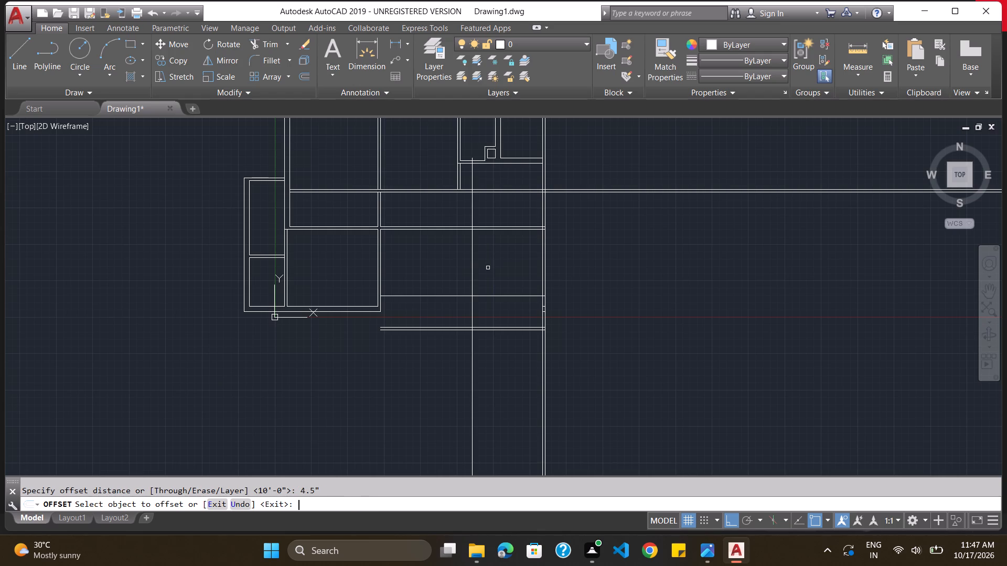
left_click_drag(472, 220, 486, 220)
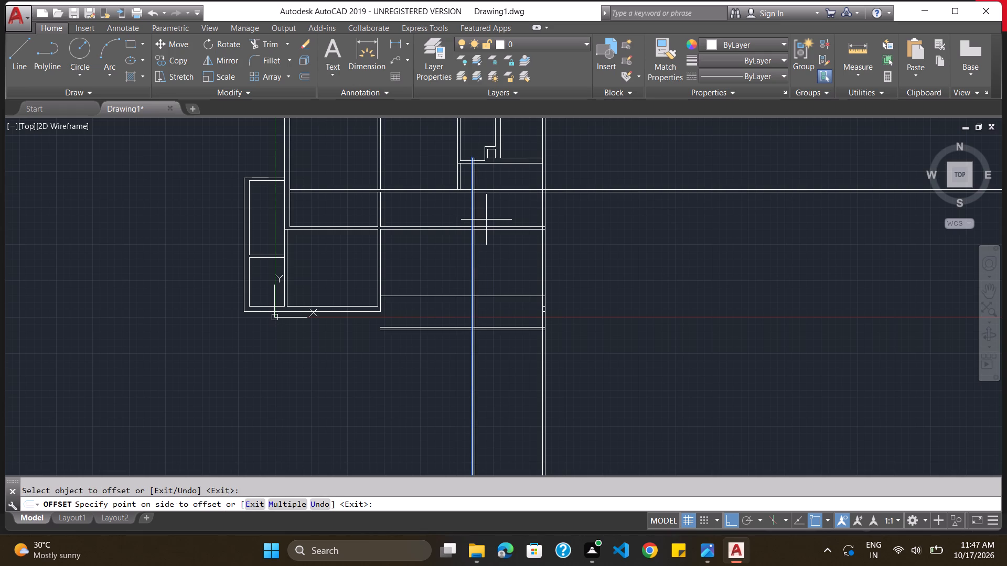
left_click(486, 220)
key("Escape")
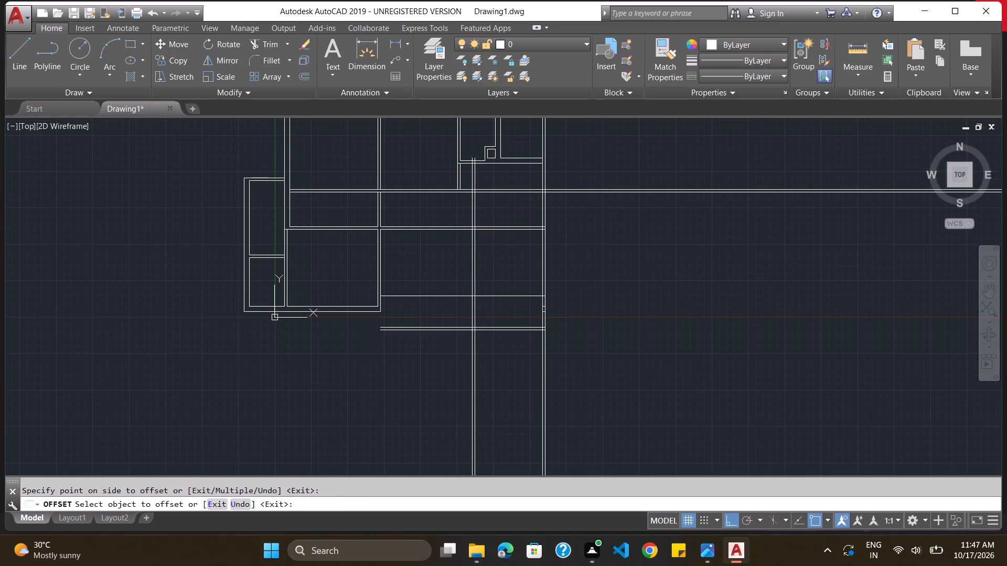
Trim both lines of the new vertical wall pair where they run above the long horizontal double wall line, below the small upper room.
type("trim")
key("Return")
key("Return")
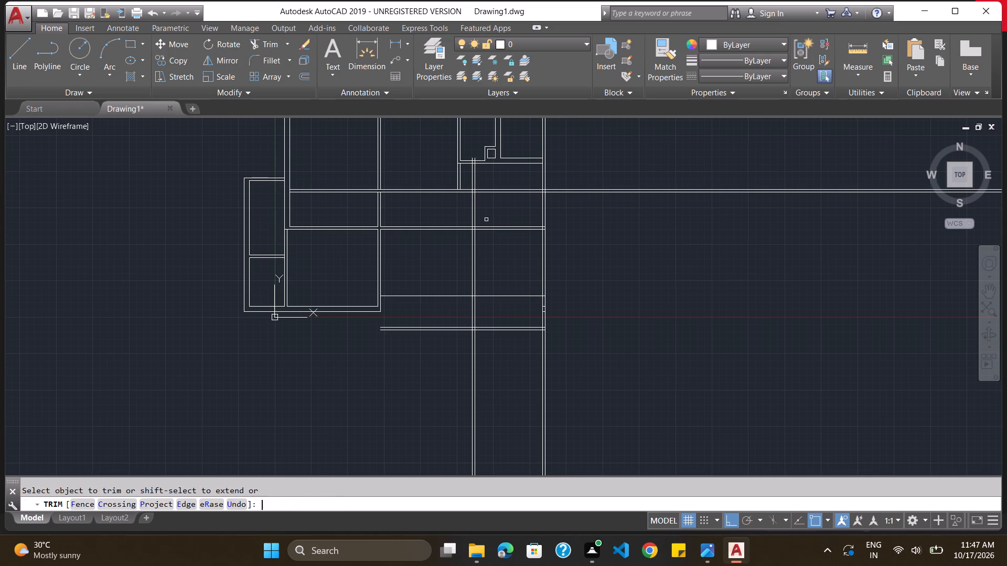
scroll(486, 220, "up", 1, "ctrl")
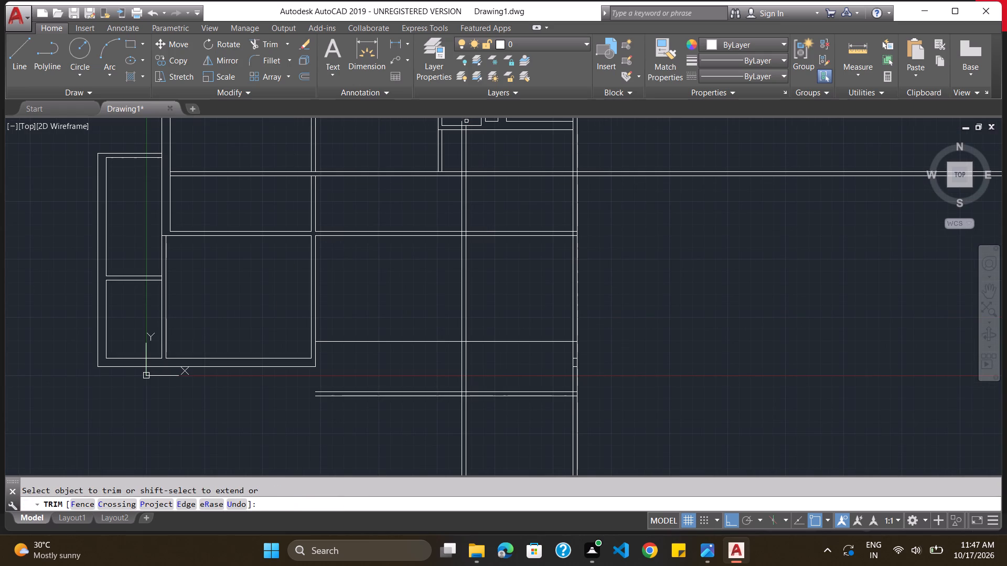
left_click(464, 121)
left_click(460, 122)
left_click(467, 144)
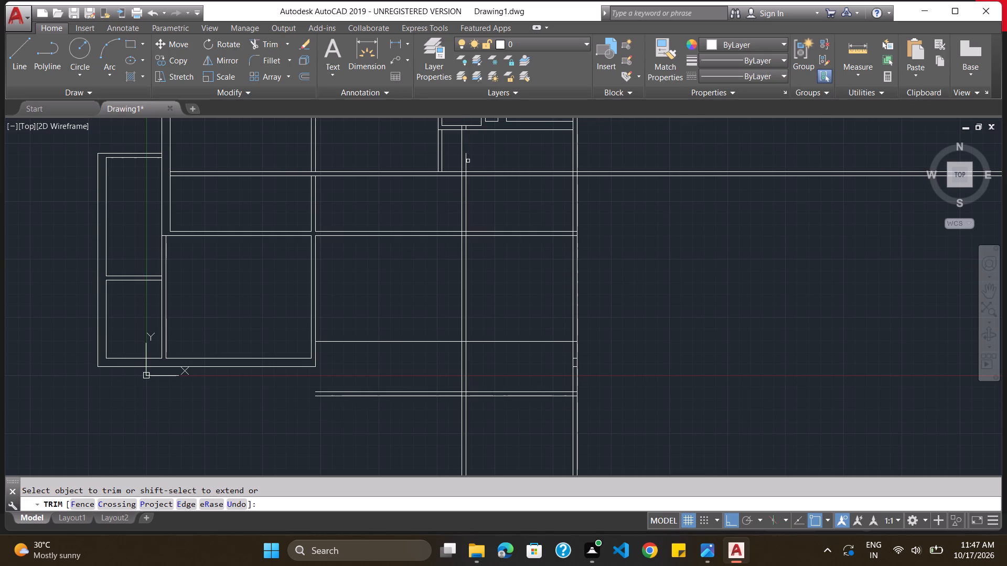
left_click(466, 162)
left_click(460, 149)
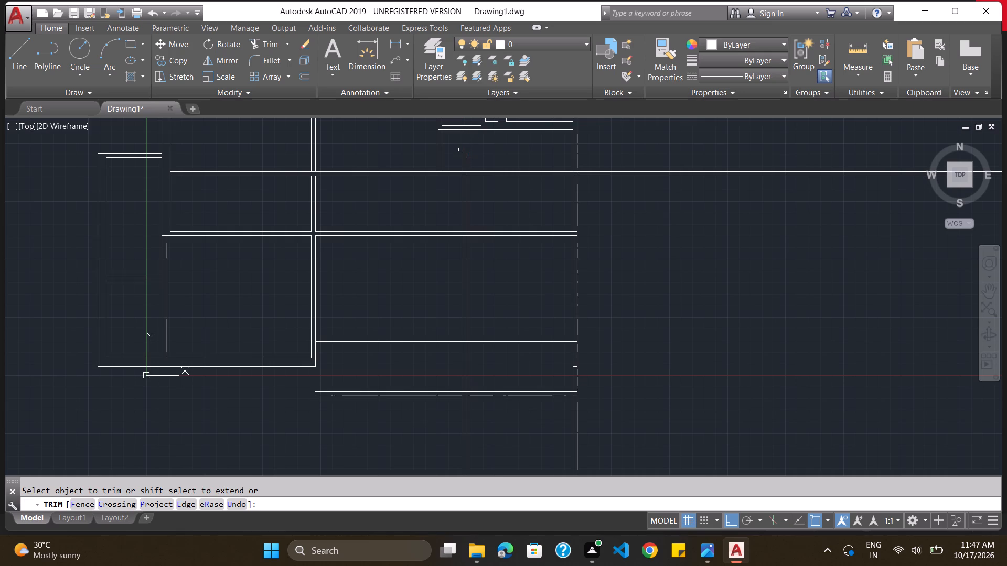
left_click(462, 161)
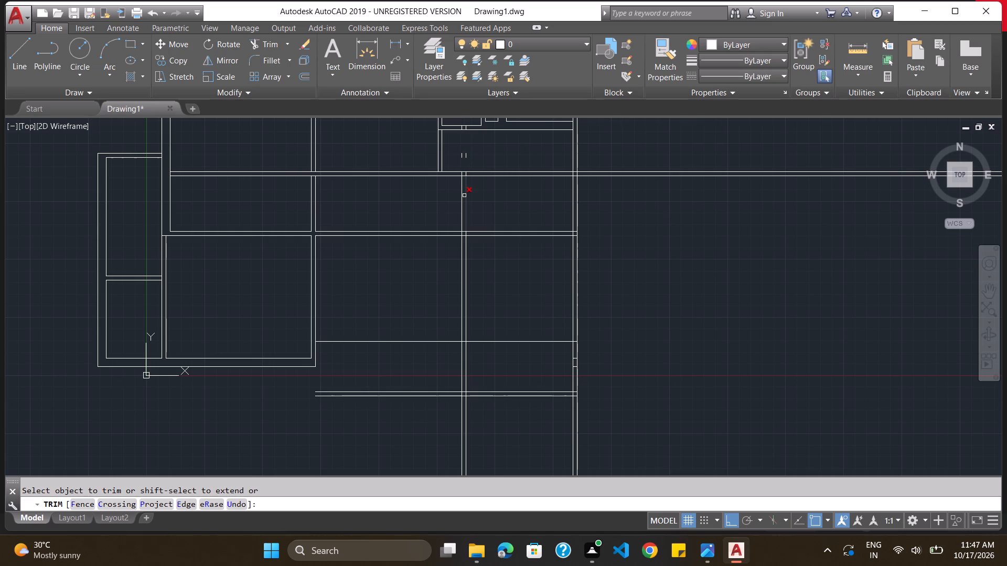
Trim the same vertical wall pair through the two spaces between the long horizontal double line and the single horizontal line below.
left_click(464, 195)
left_click(460, 197)
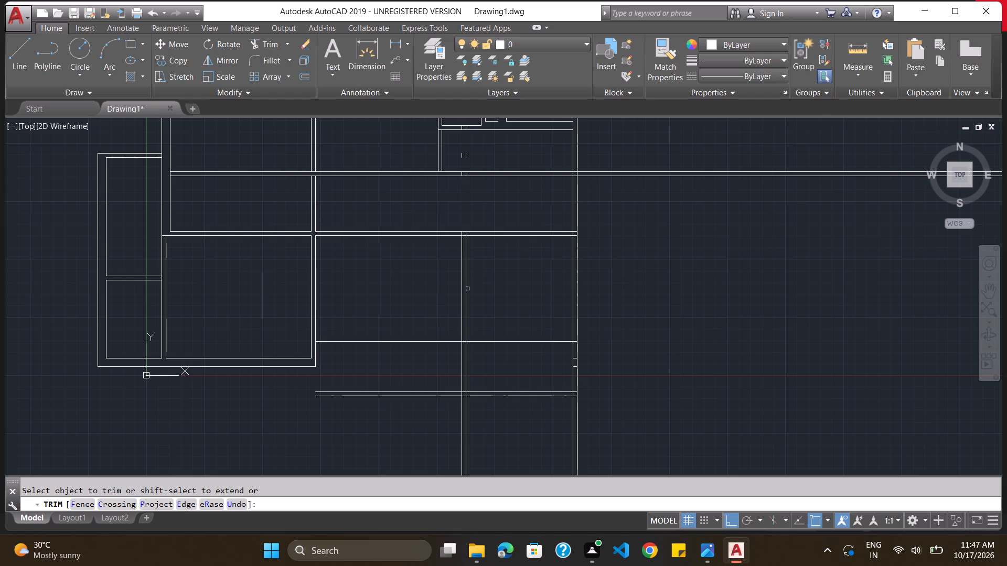
left_click(465, 282)
left_click_drag(465, 263, 463, 263)
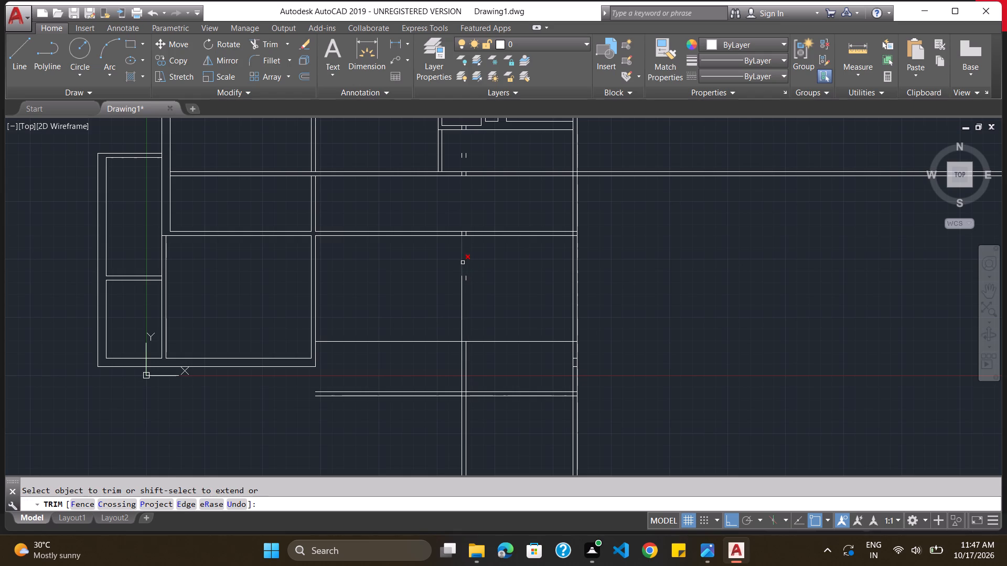
left_click_drag(463, 263, 459, 262)
left_click(459, 262)
left_click(460, 293)
left_click(402, 505)
key("Escape")
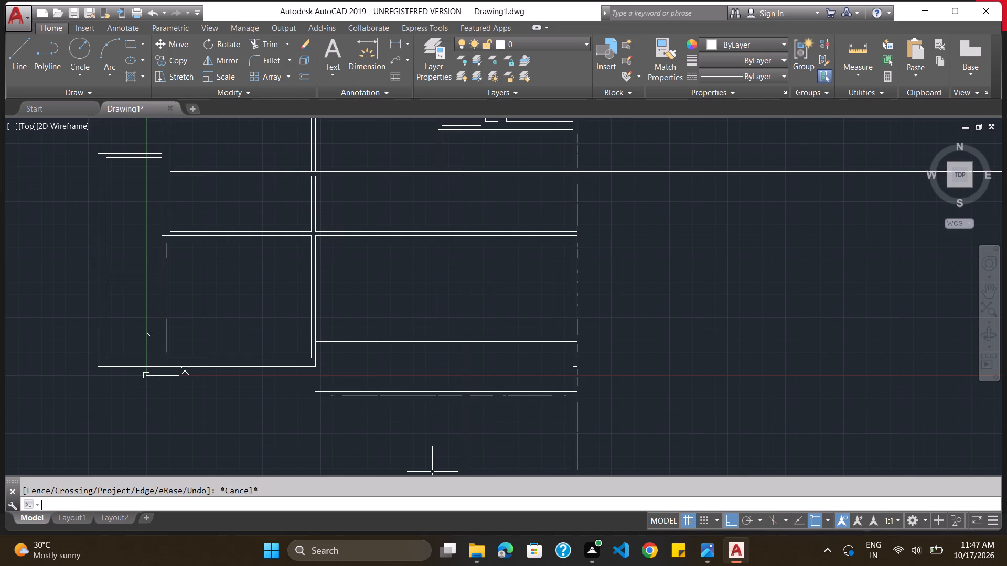
Offset the right line of the remaining vertical wall pair 4'4" to the right, below the single horizontal line.
key("o")
key("Return")
key("4")
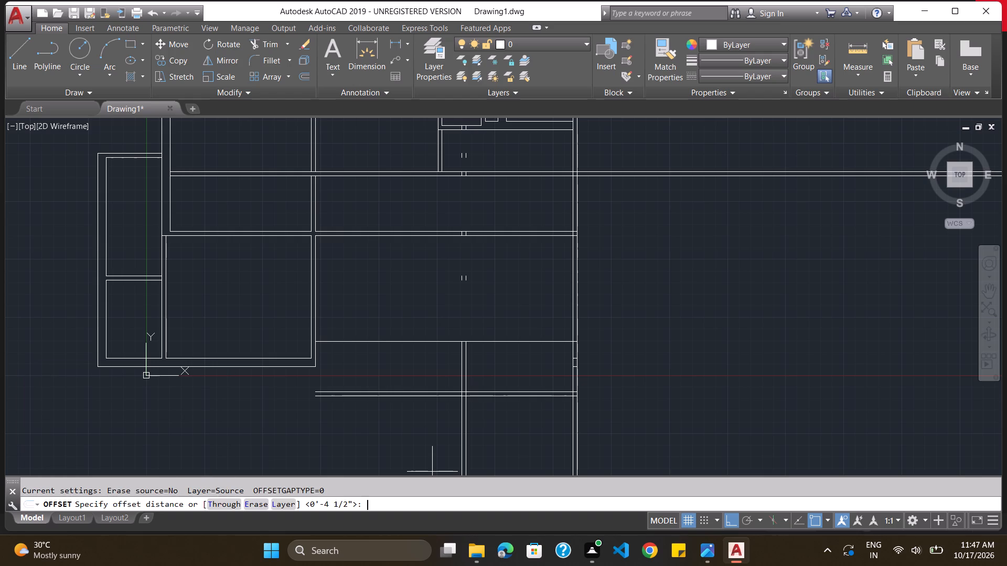
key("period")
key("BackSpace")
type("'4")
key("shift+quotedbl")
key("Return")
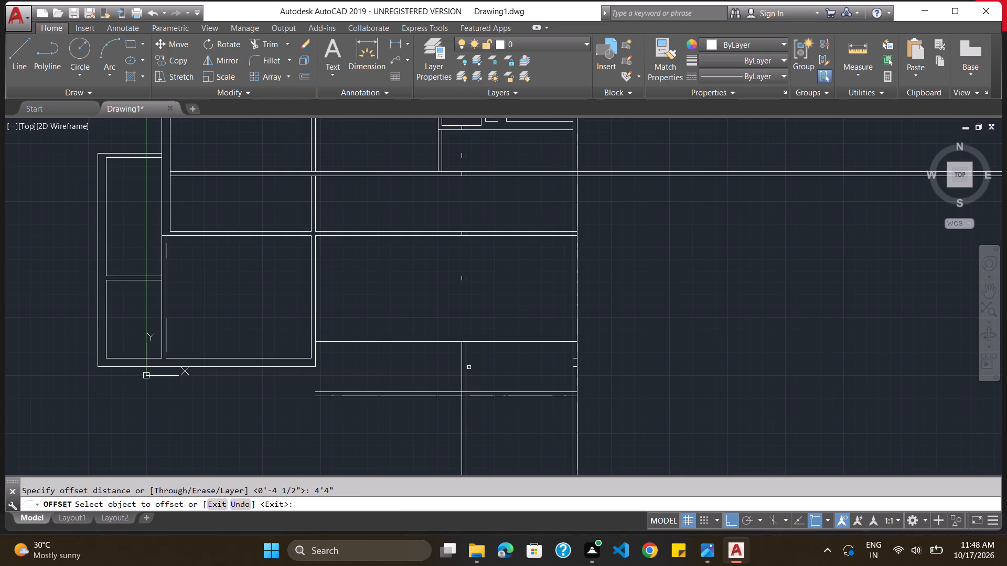
left_click_drag(466, 369, 493, 376)
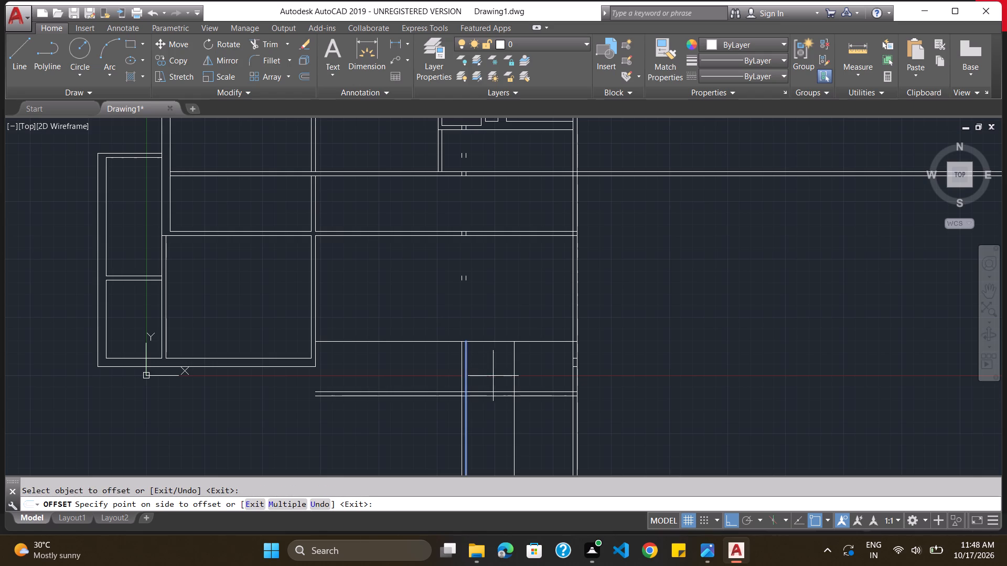
left_click_drag(493, 376, 496, 377)
left_click(496, 377)
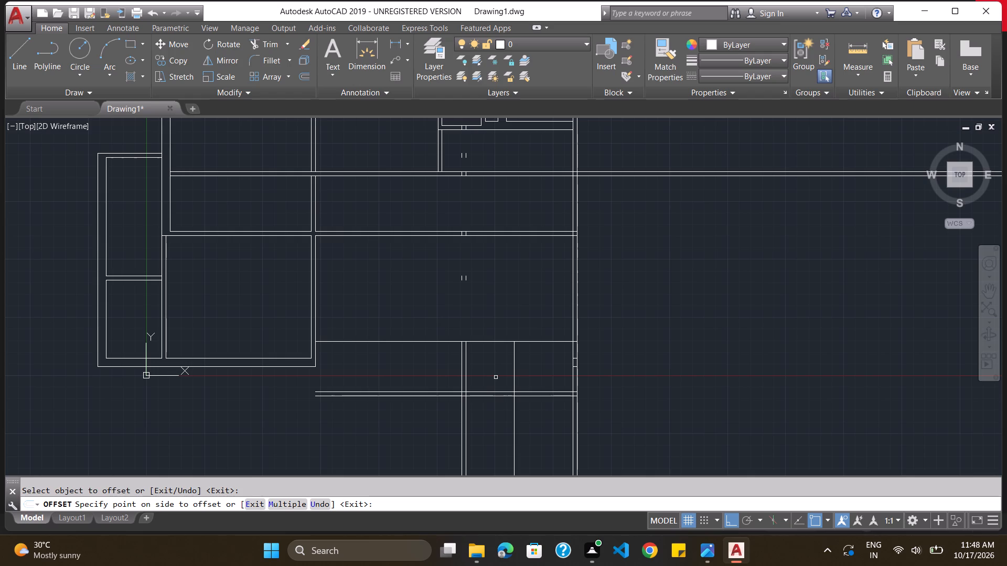
key("Escape")
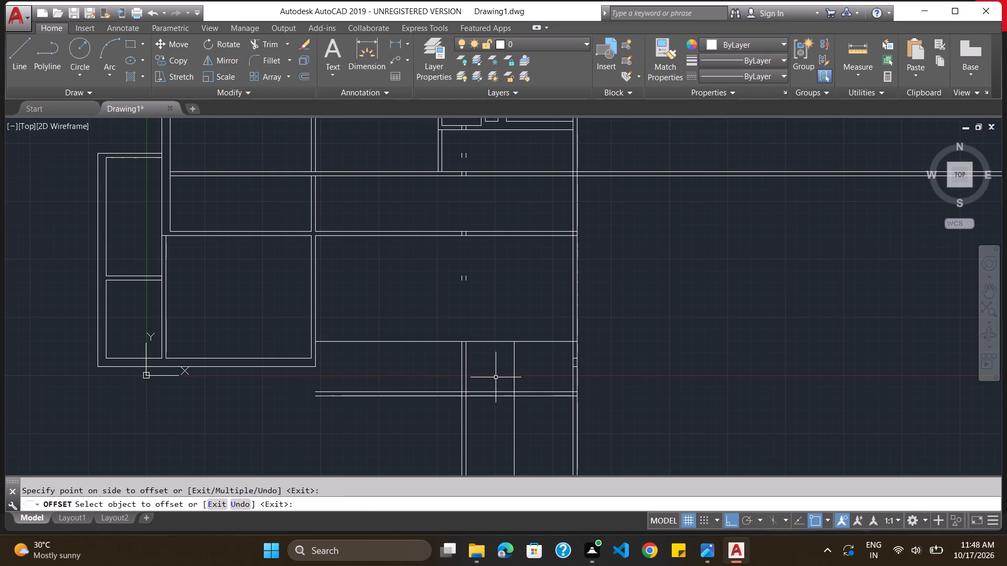
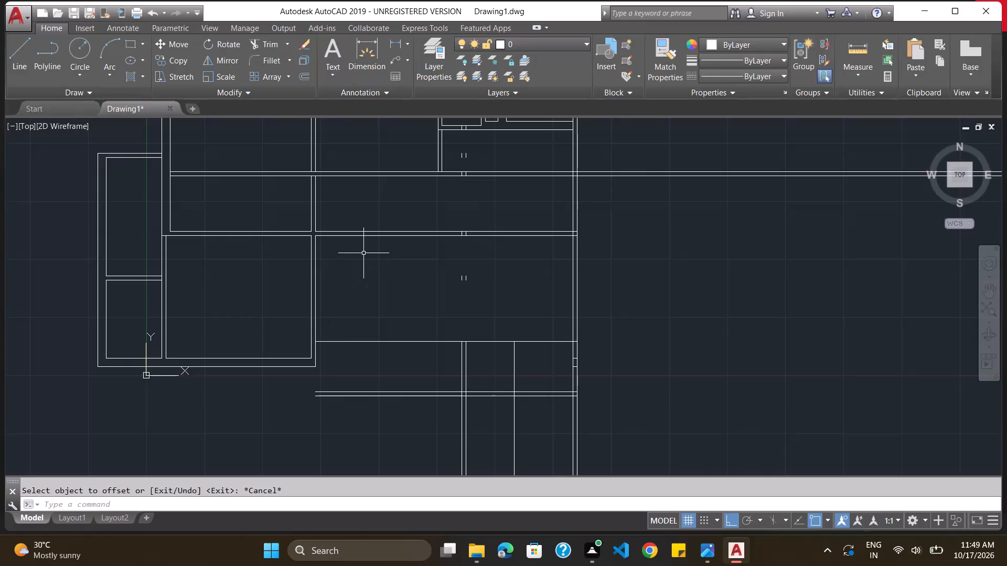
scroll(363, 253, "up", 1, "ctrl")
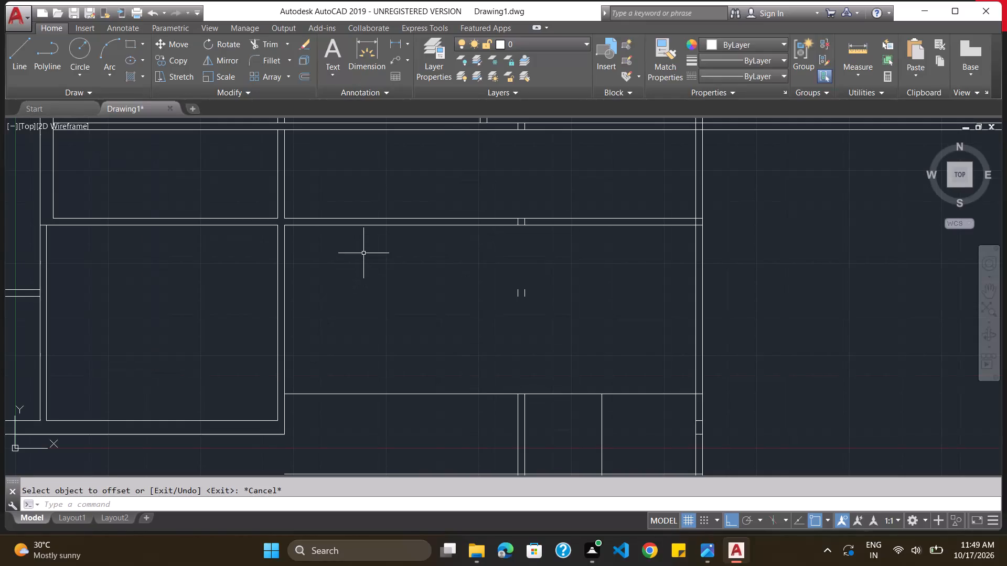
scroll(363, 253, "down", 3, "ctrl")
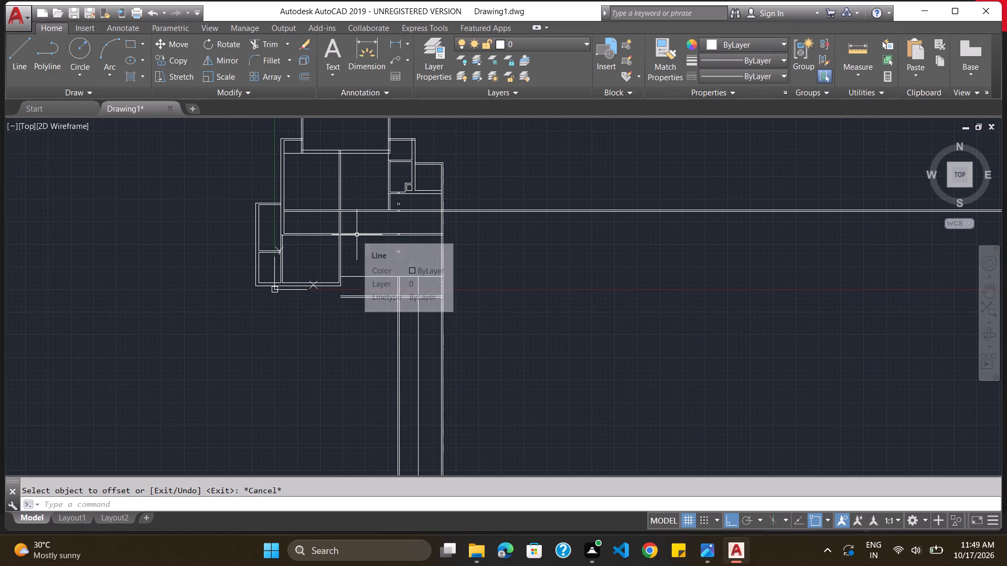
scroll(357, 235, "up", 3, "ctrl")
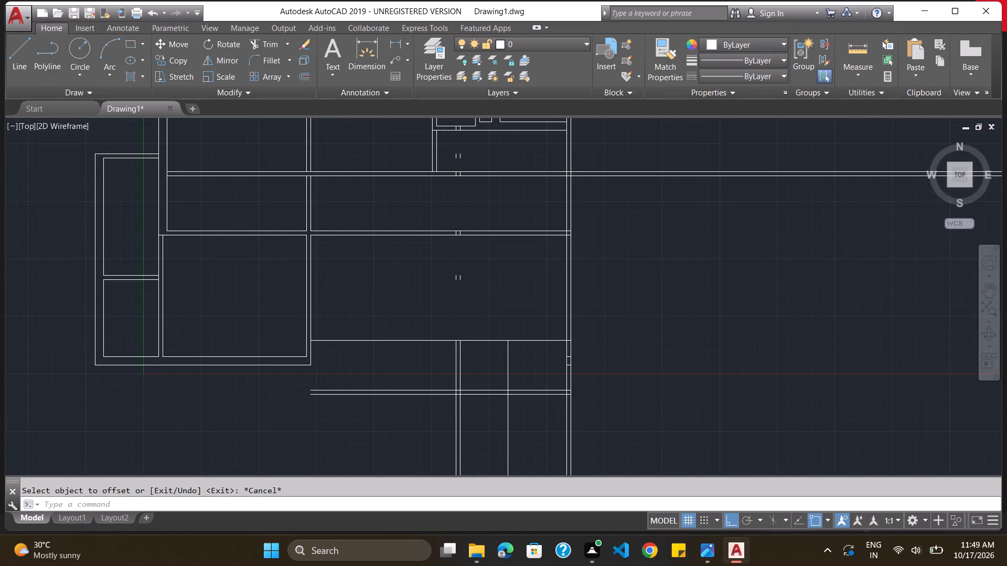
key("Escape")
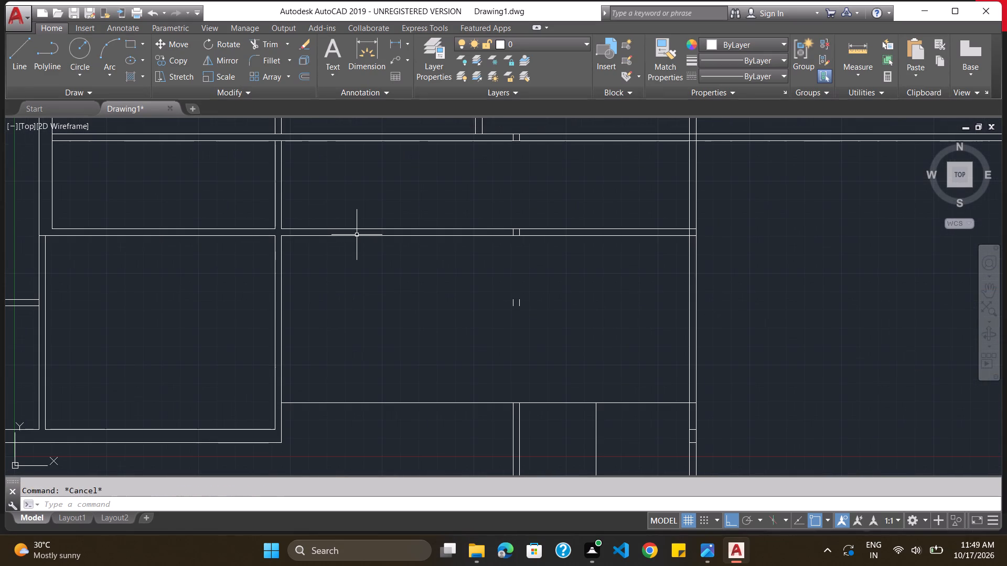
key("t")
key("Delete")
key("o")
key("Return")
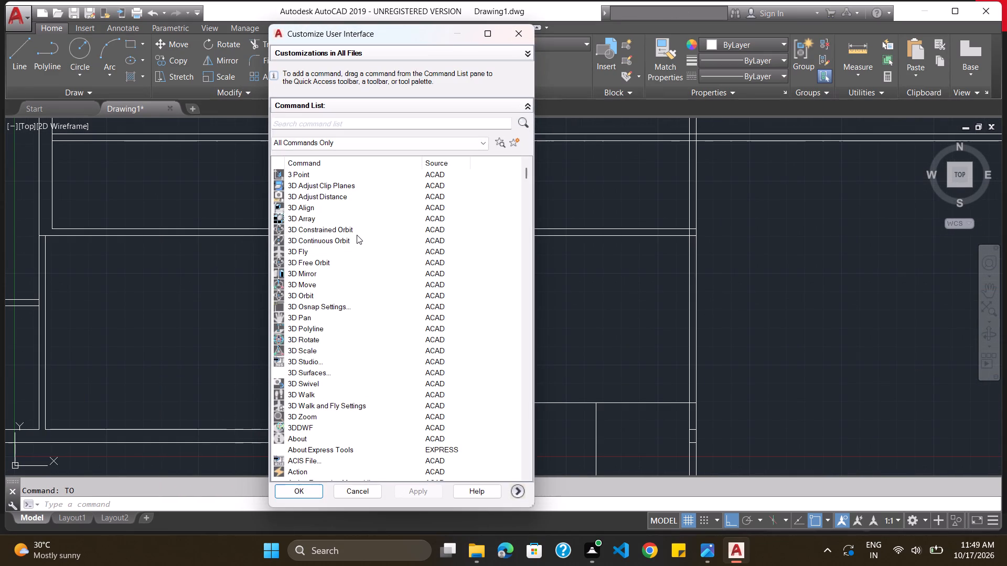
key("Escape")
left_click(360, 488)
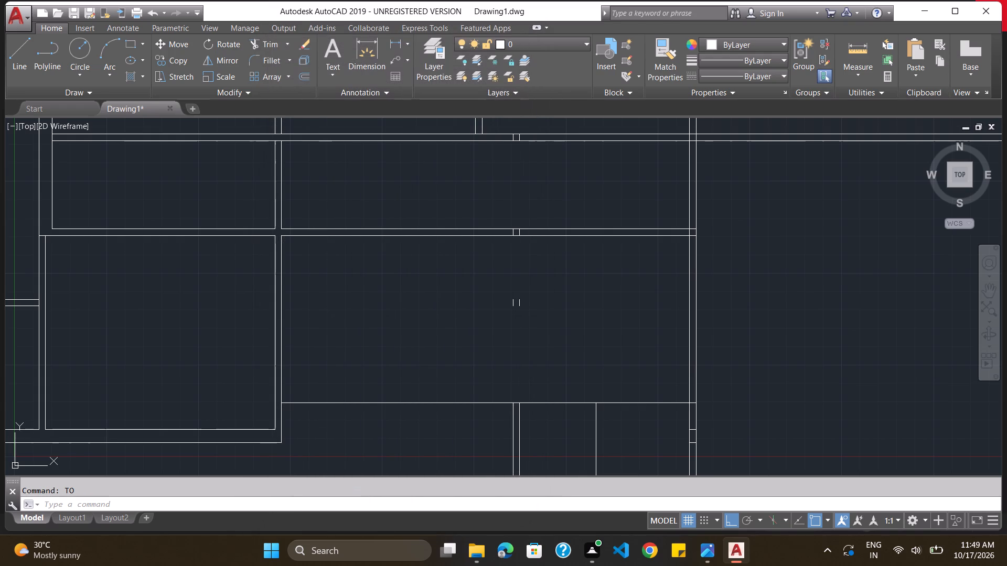
Offset the lower line of the long horizontal double wall line 9'9" downward, across the large lower right room.
key("Escape")
key("o")
key("Return")
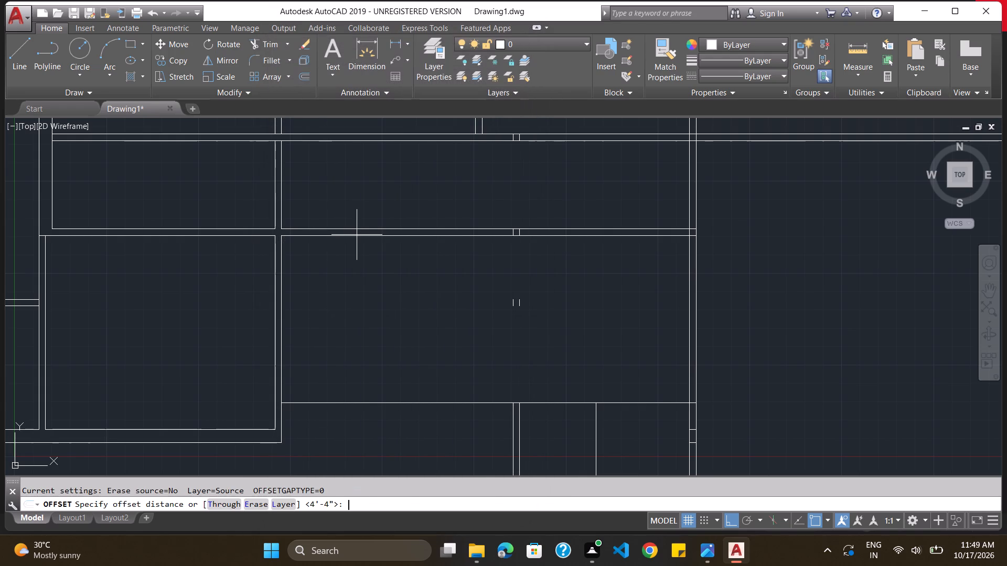
key("9")
type("'9")
key("shift+quotedbl")
key("Return")
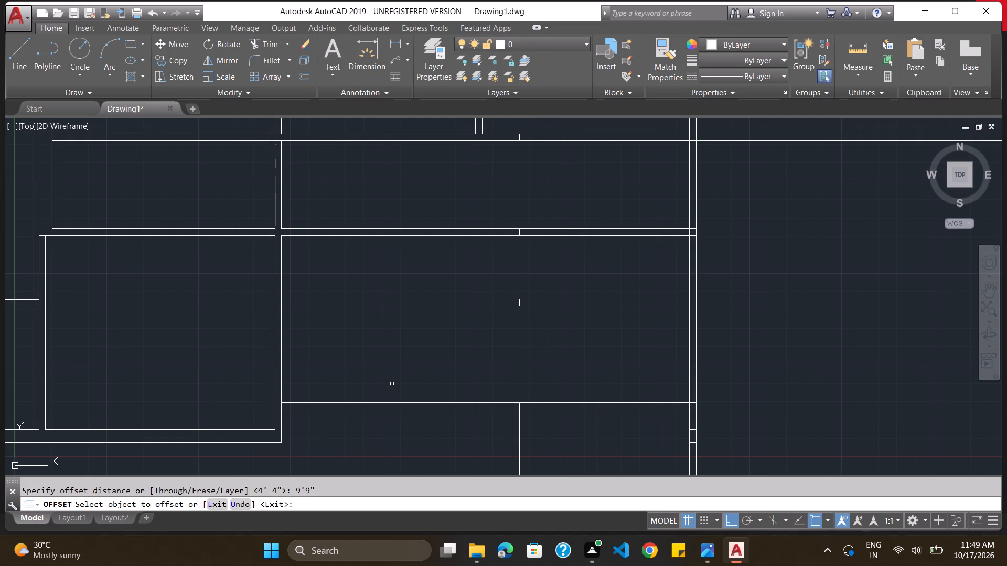
left_click(386, 142)
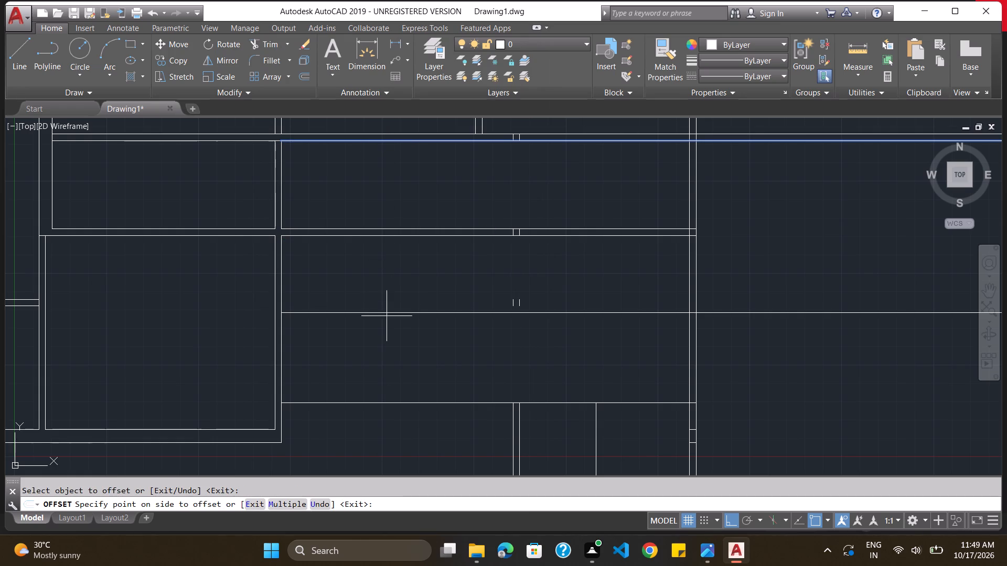
left_click(386, 318)
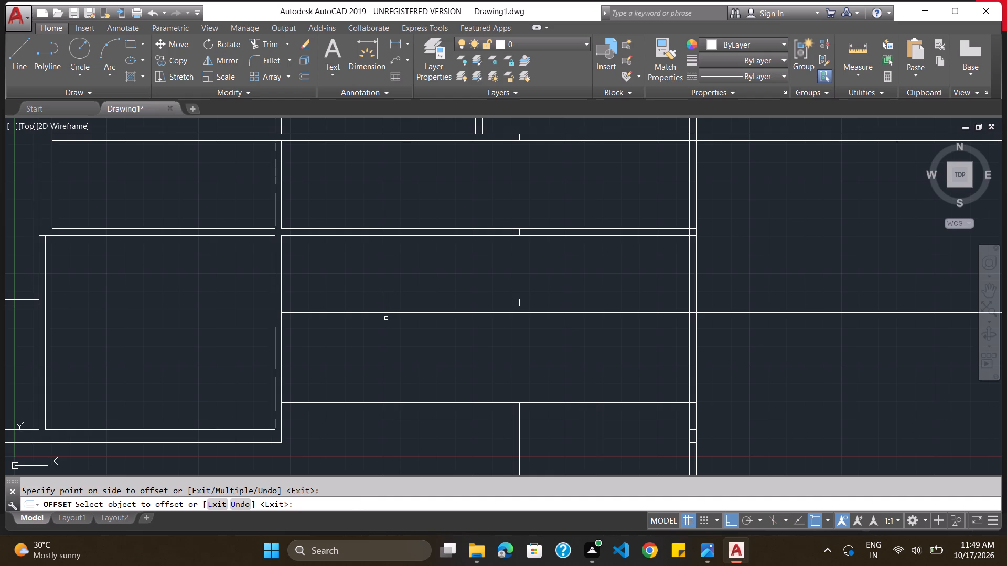
key("Escape")
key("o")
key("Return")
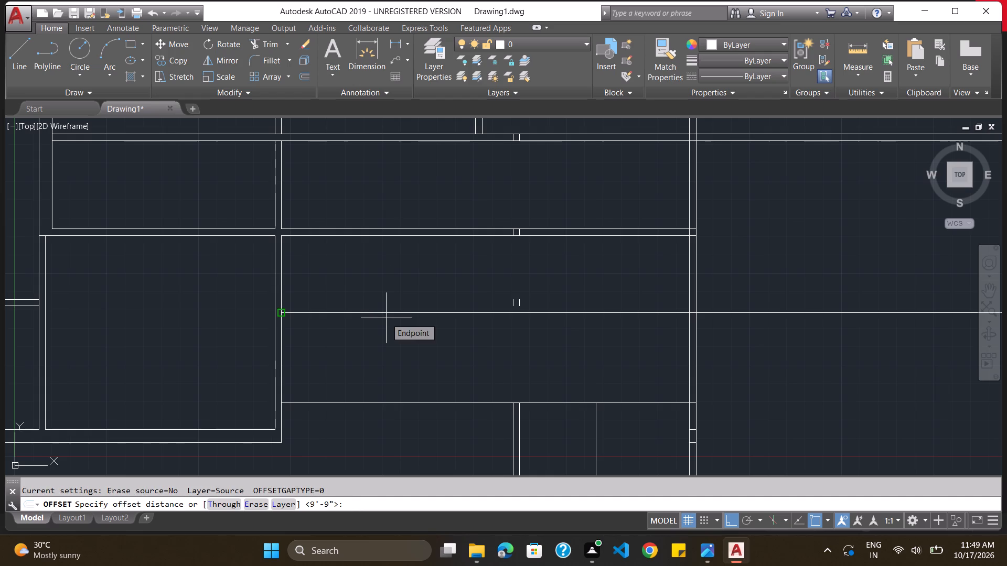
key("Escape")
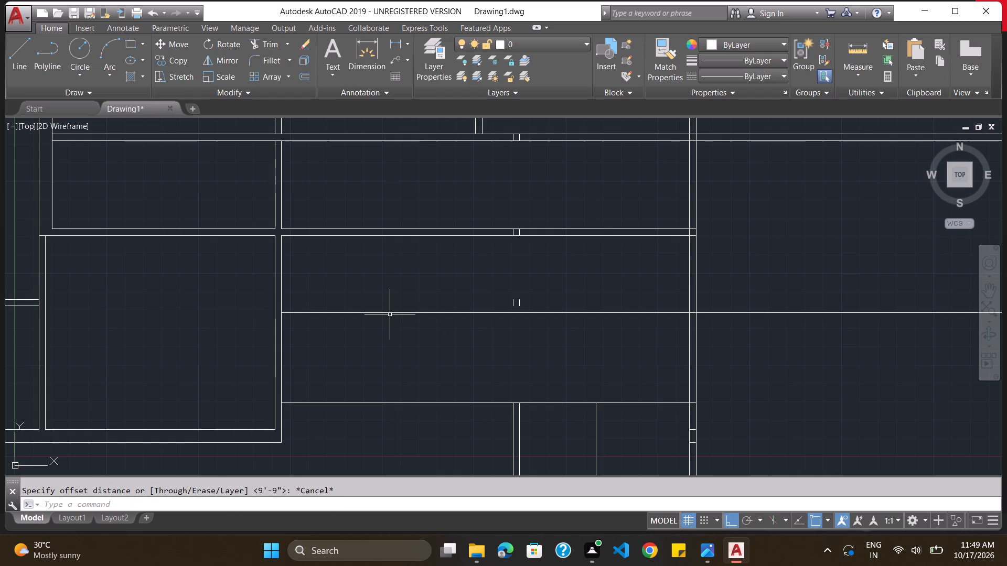
Offset the new long horizontal line in the lower right room 4.5" downward to give the wall its thickness.
key("o")
key("Return")
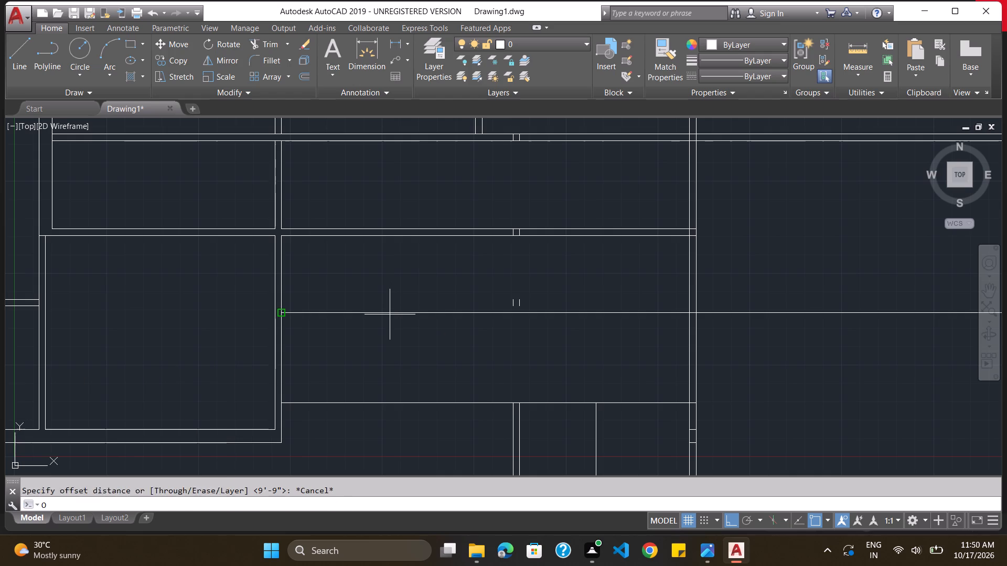
type("4.5")
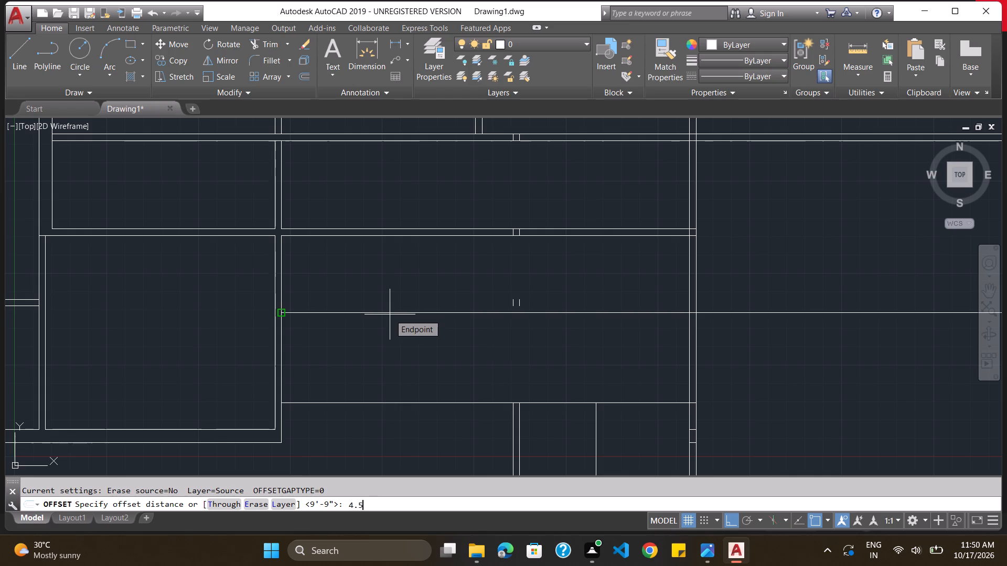
key("shift+quotedbl")
key("Return")
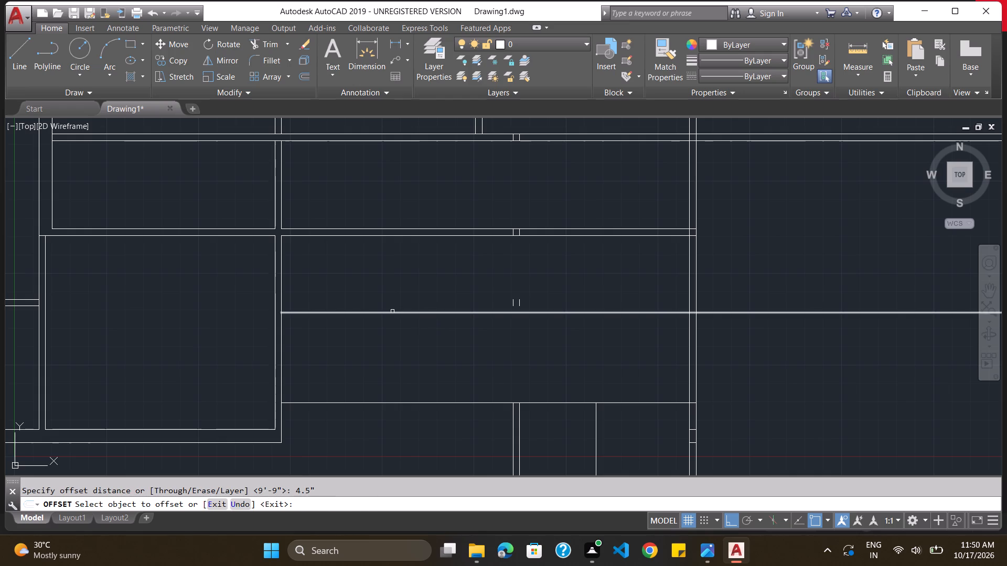
left_click_drag(393, 314, 393, 335)
left_click(393, 335)
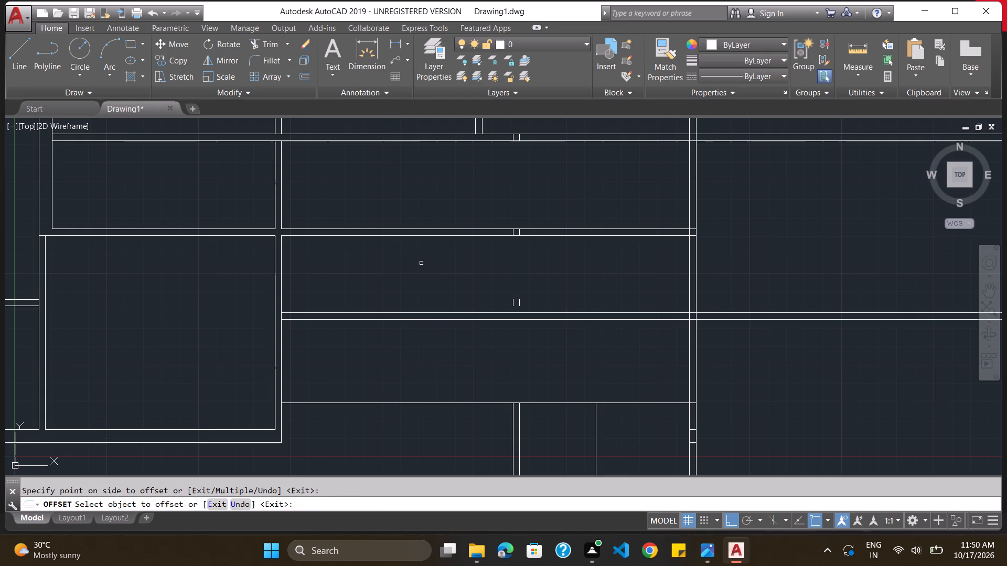
key("grave")
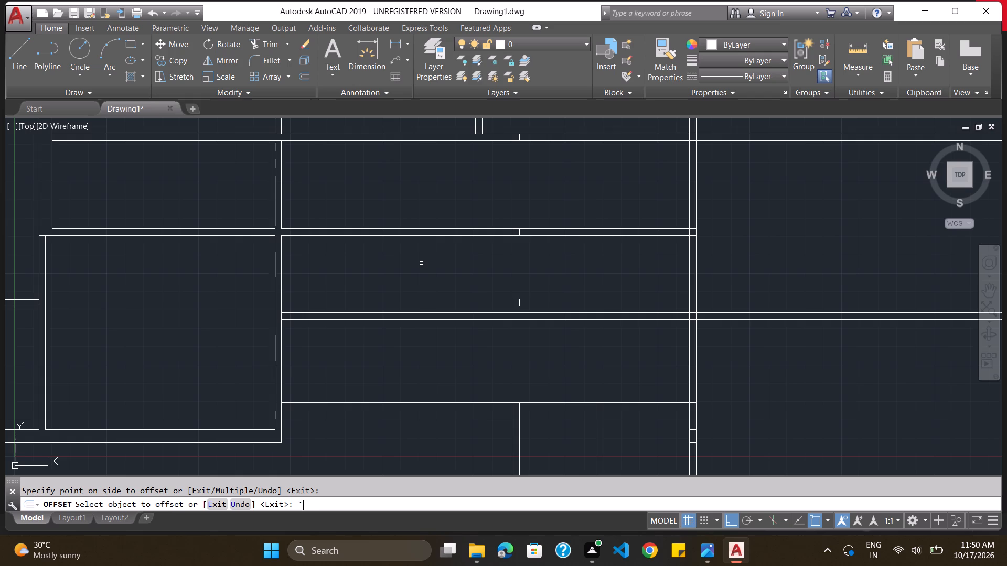
key("Escape")
Trim both lines of the older horizontal wall pair above the new one, between the room's left wall and the right outer wall.
type("trim")
key("Return")
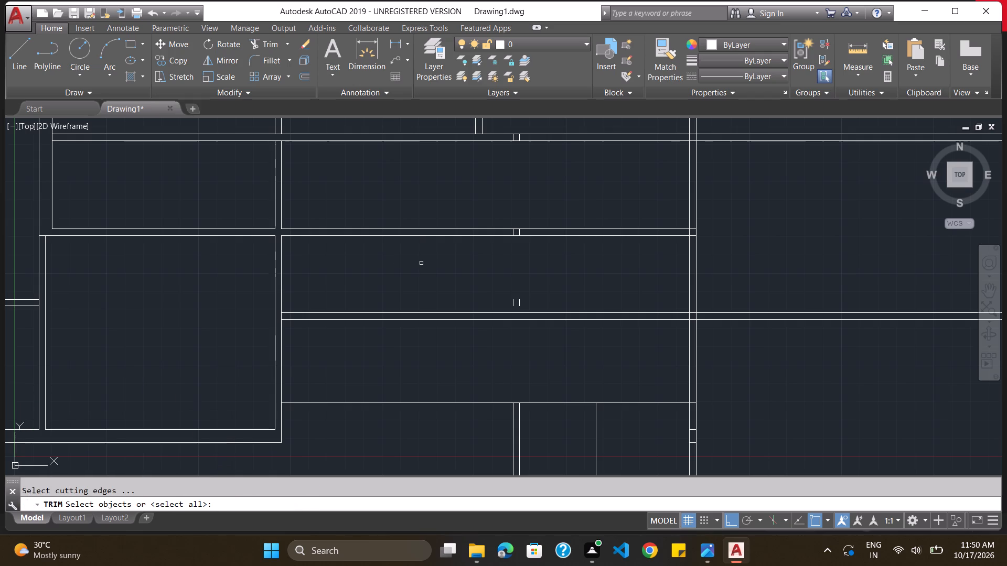
key("Return")
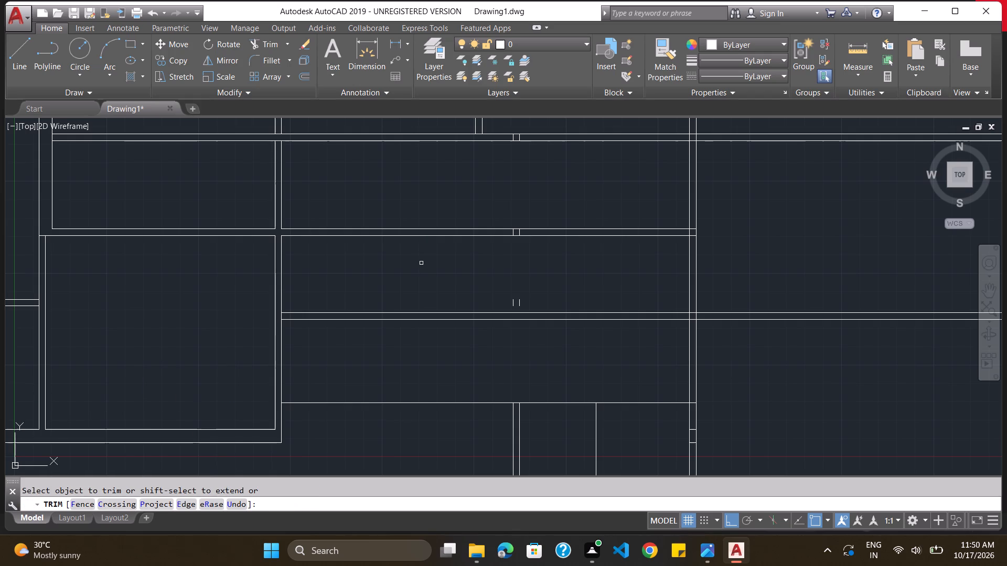
left_click(410, 228)
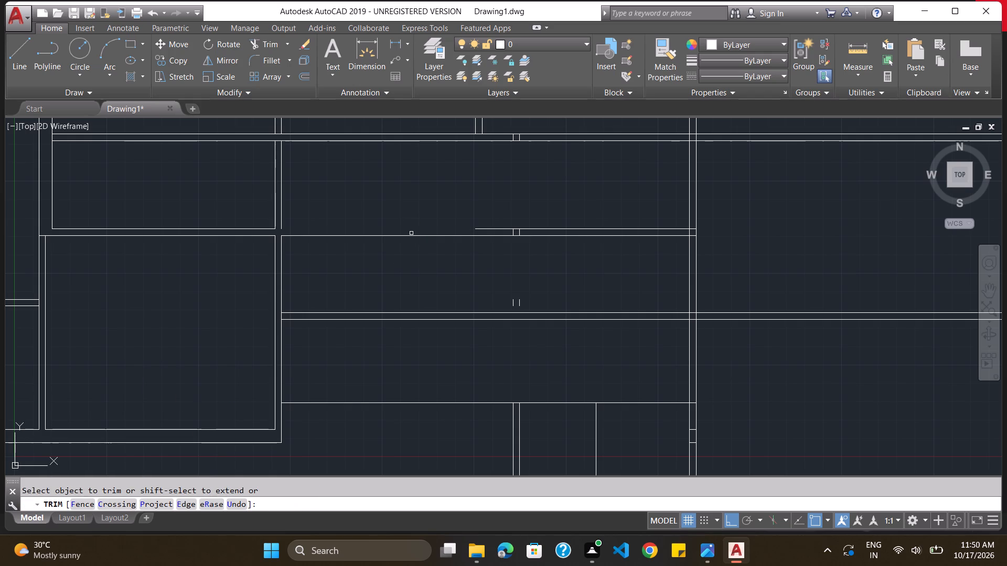
left_click(412, 237)
left_click_drag(490, 230, 494, 238)
left_click(494, 238)
left_click(497, 232)
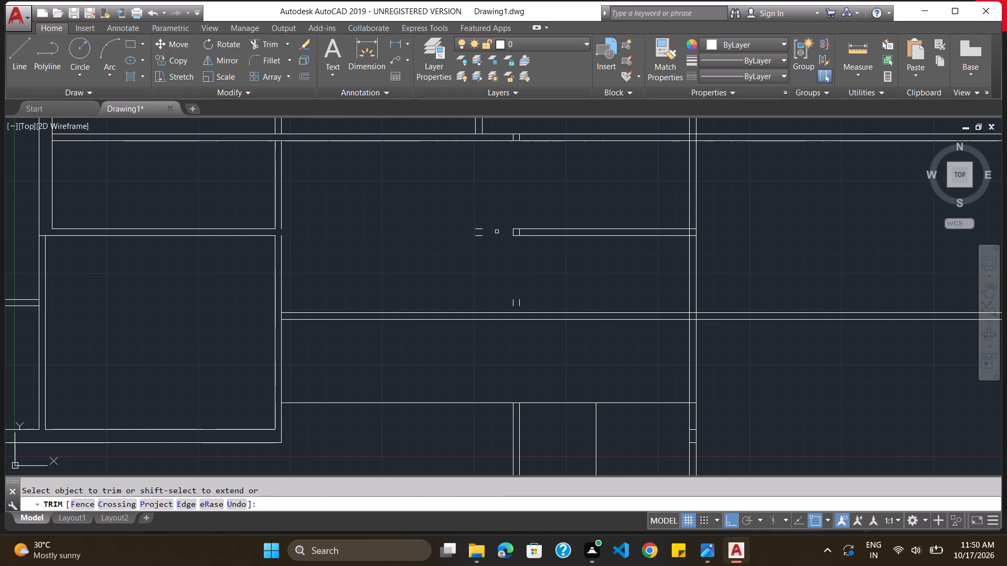
left_click_drag(536, 230, 537, 236)
left_click_drag(537, 236, 650, 225)
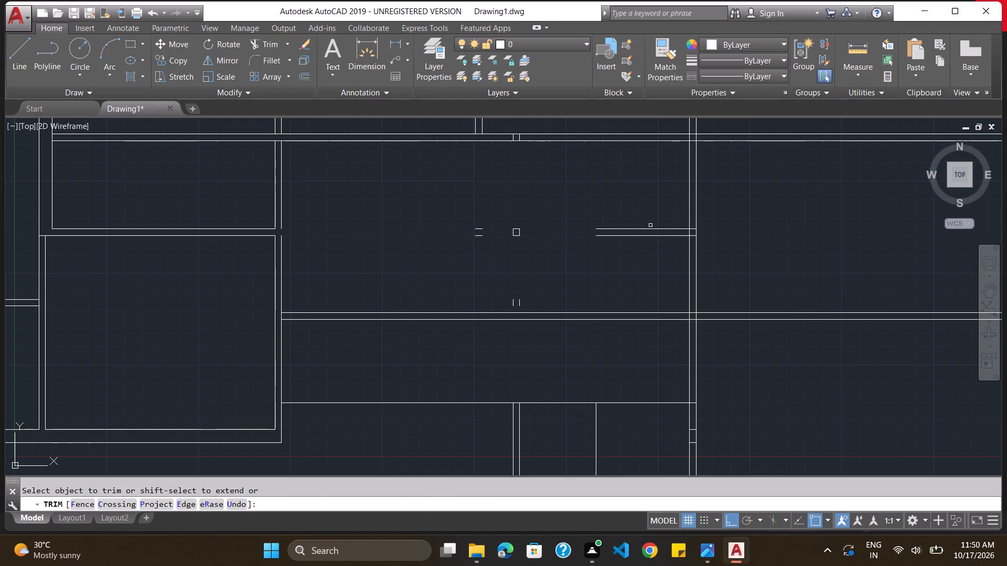
left_click_drag(650, 225, 657, 230)
left_click(657, 230)
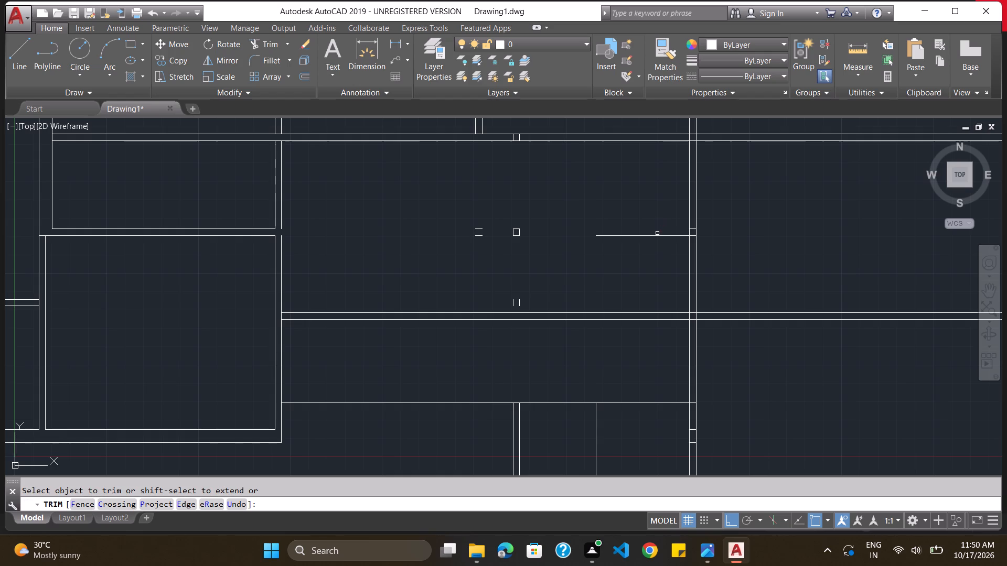
left_click(657, 235)
scroll(596, 249, "down", 1, "ctrl")
scroll(596, 249, "up", 1, "ctrl")
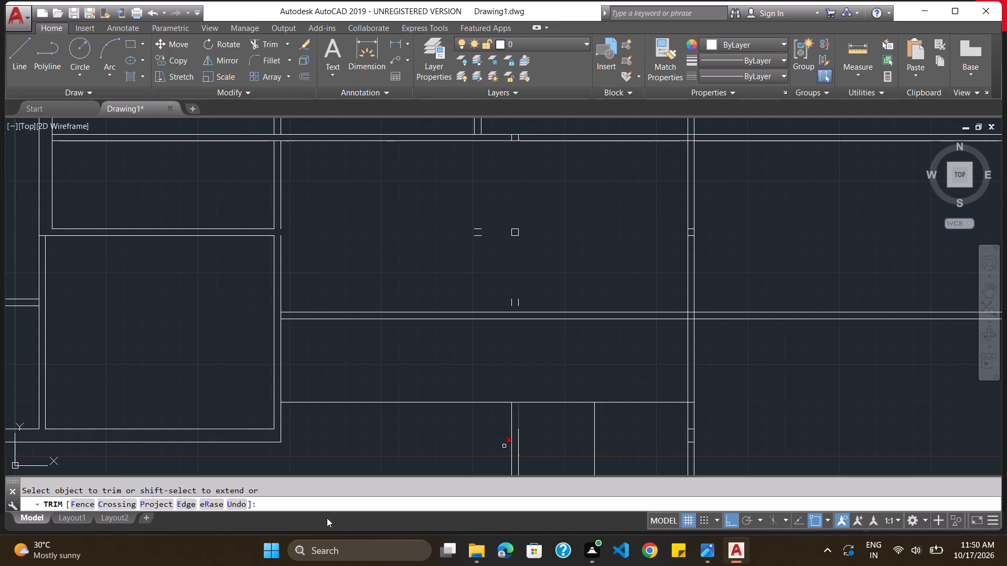
left_click(327, 504)
key("Escape")
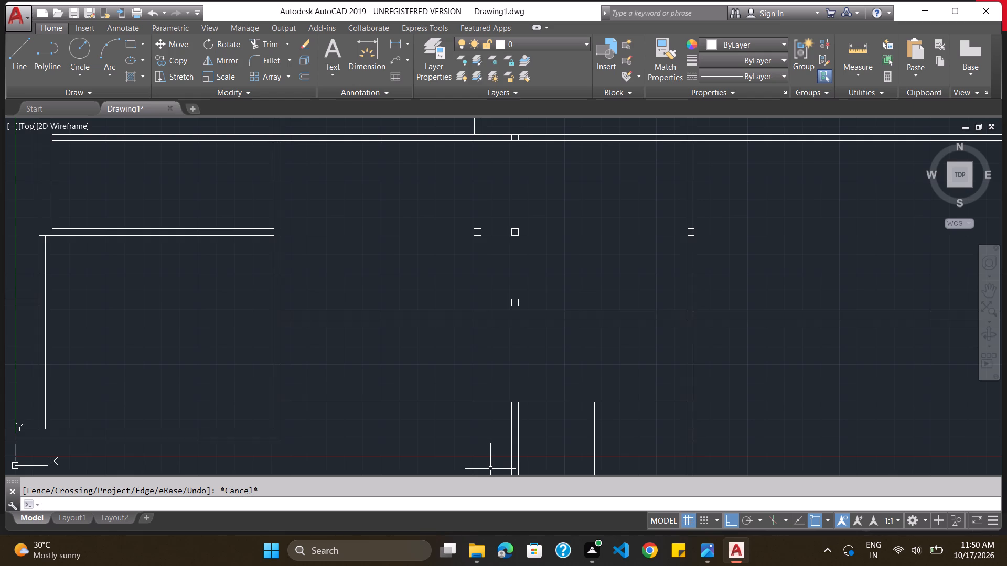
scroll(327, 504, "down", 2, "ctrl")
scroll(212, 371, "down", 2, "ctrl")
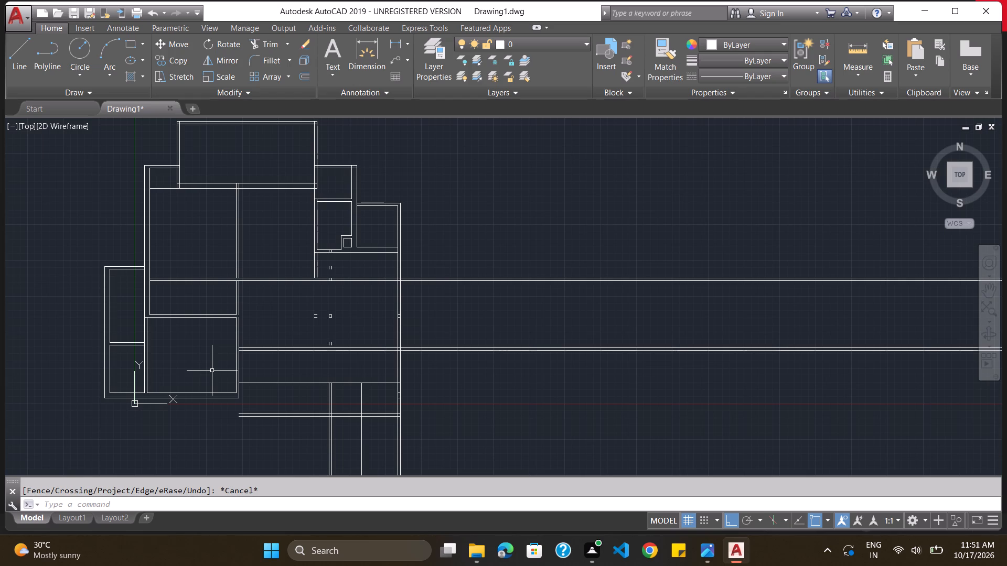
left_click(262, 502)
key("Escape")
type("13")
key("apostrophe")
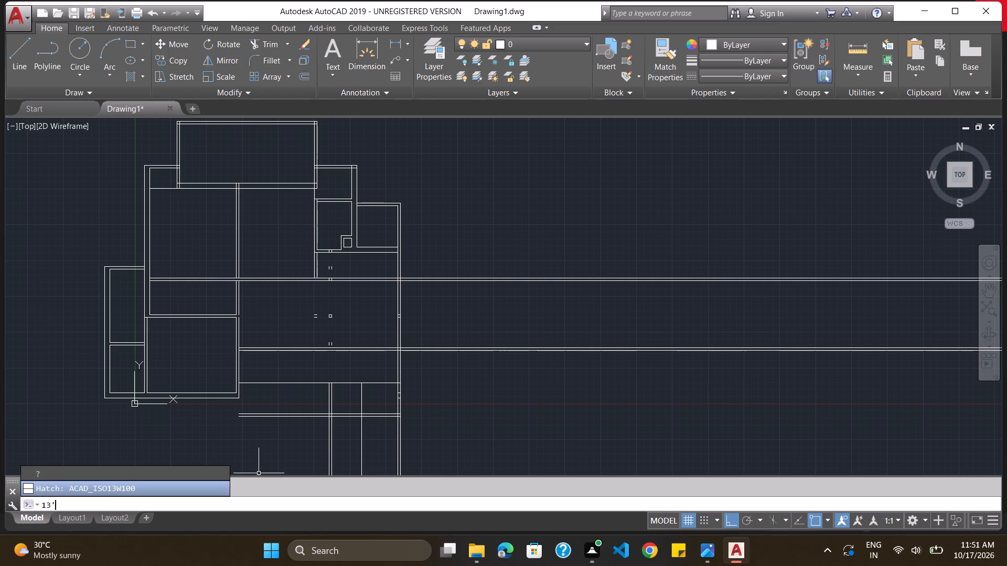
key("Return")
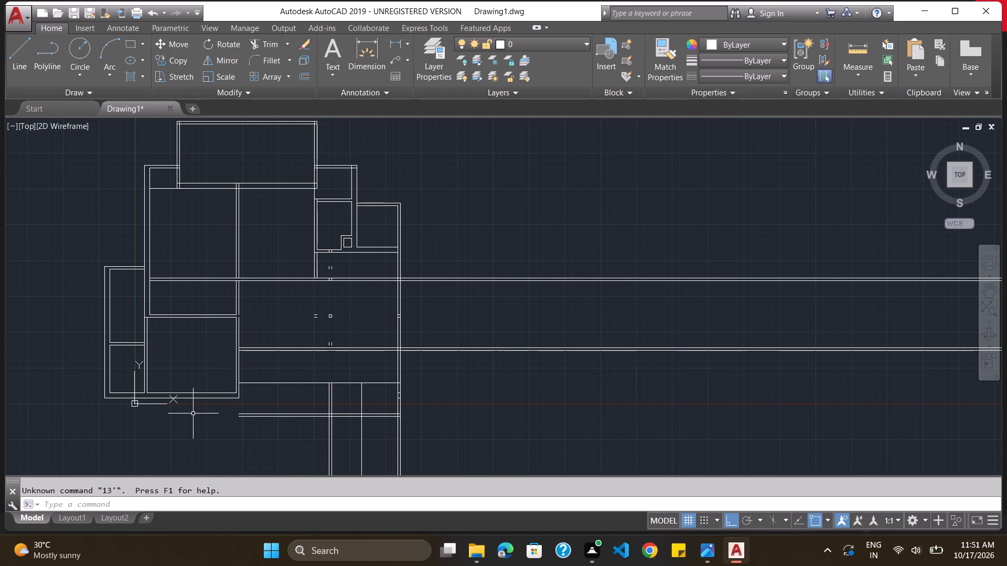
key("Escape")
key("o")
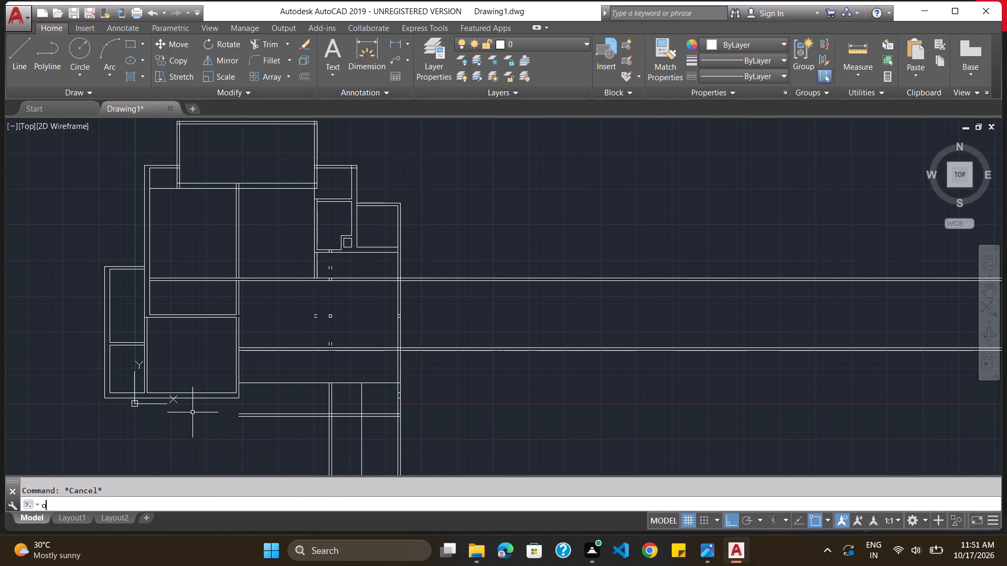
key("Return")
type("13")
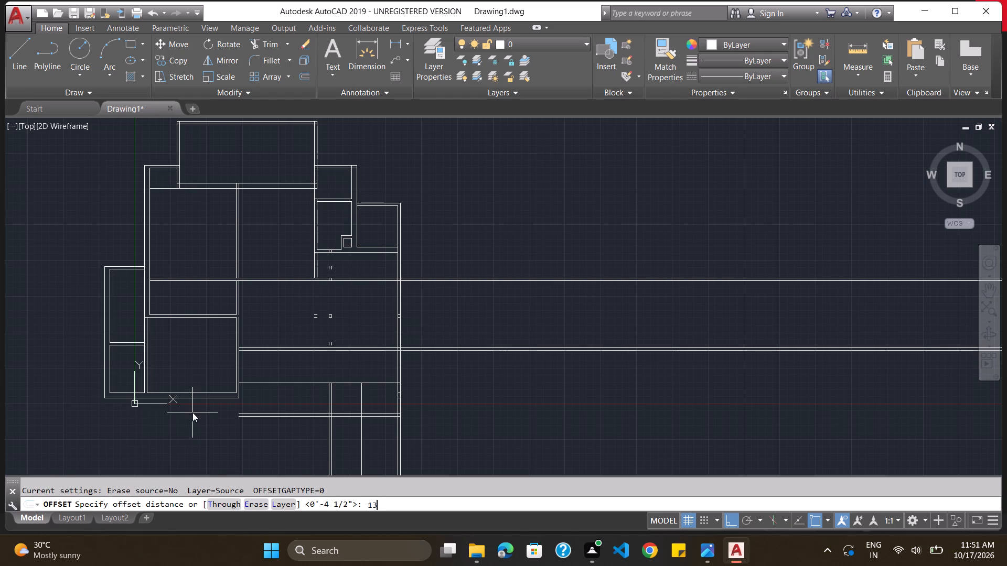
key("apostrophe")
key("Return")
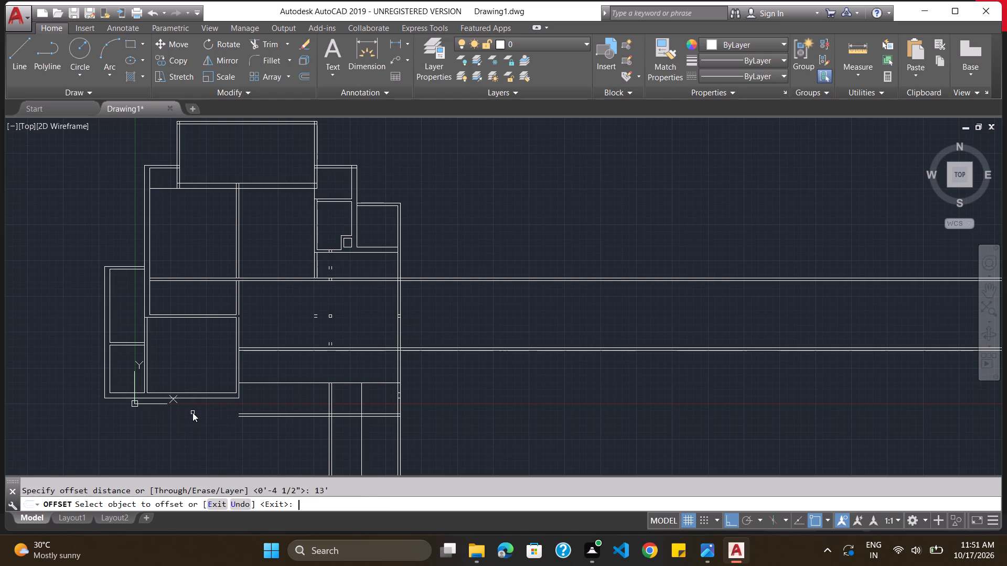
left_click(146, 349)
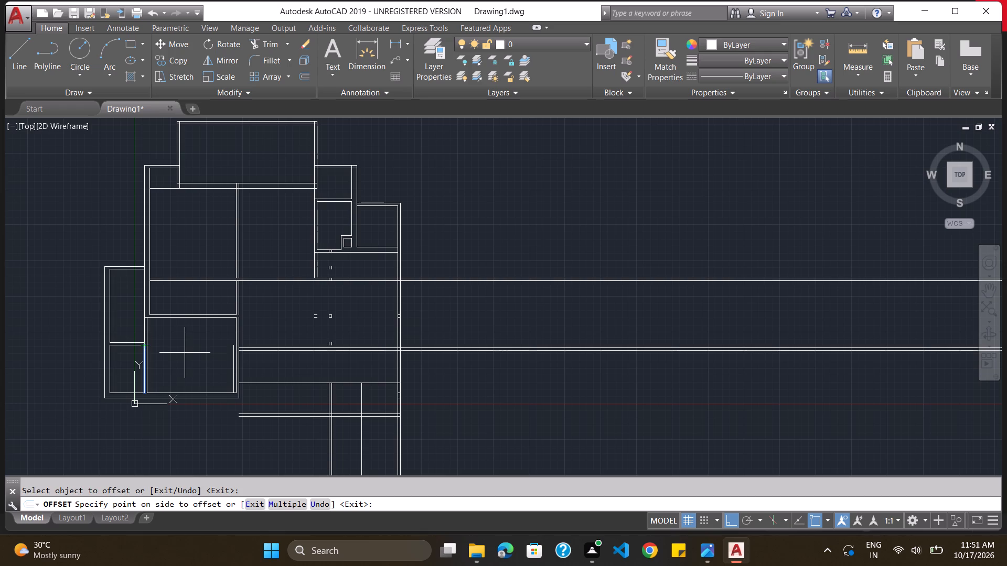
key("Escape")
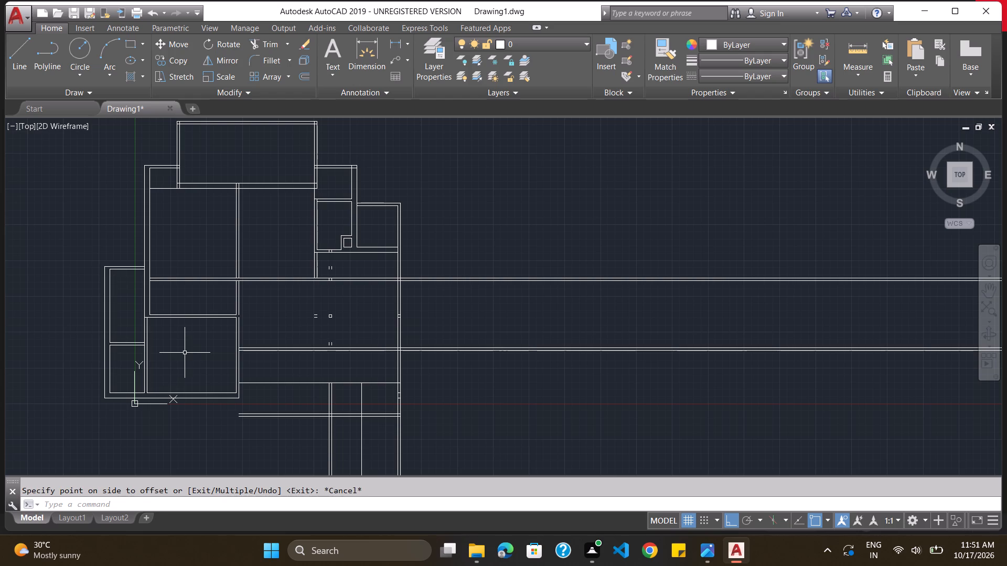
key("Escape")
Offset the inner line of the upper left room's left wall 11' to the right, inside that room.
left_click(279, 505)
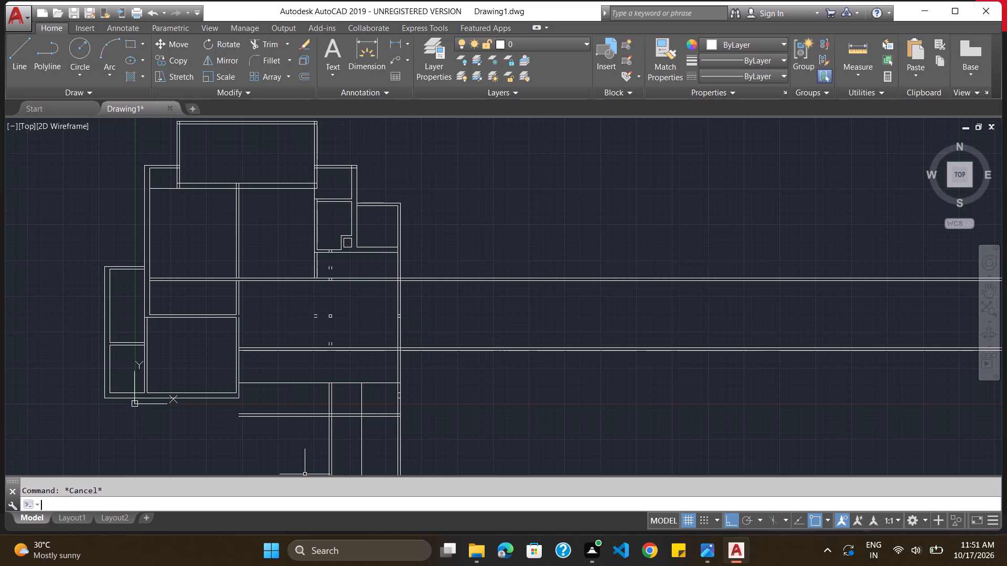
key("Escape")
key("o")
key("Return")
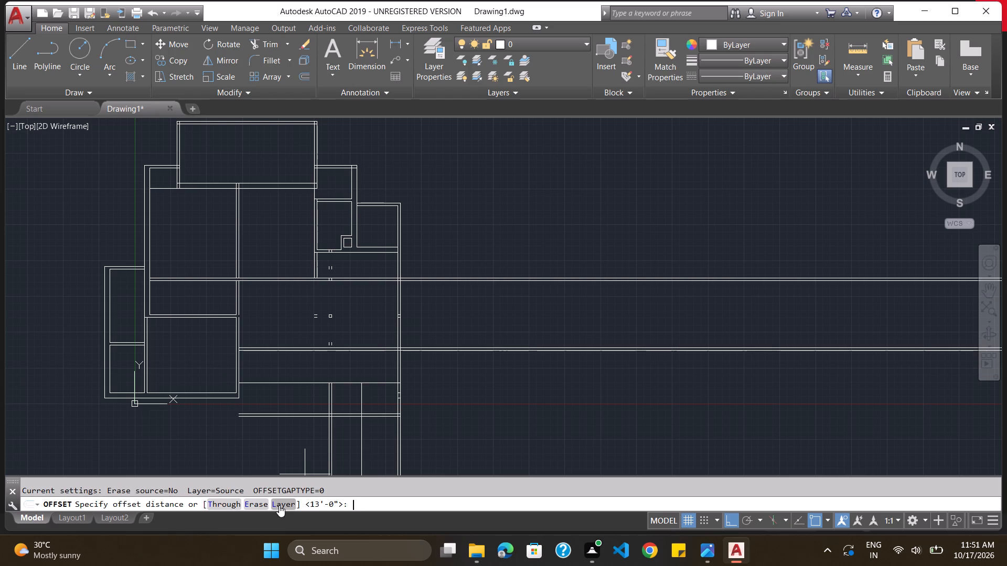
type("11")
key("apostrophe")
key("Return")
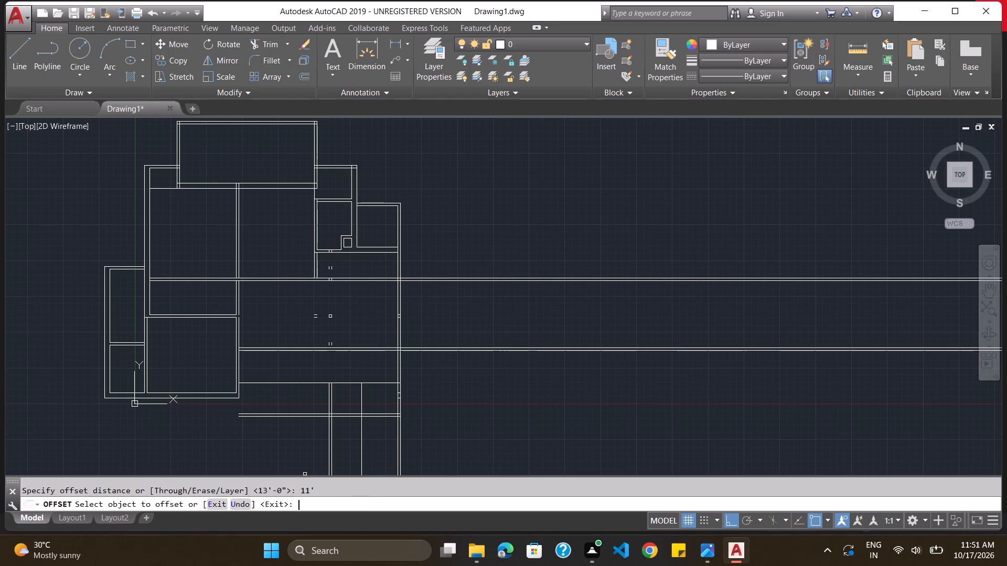
left_click_drag(150, 259, 195, 258)
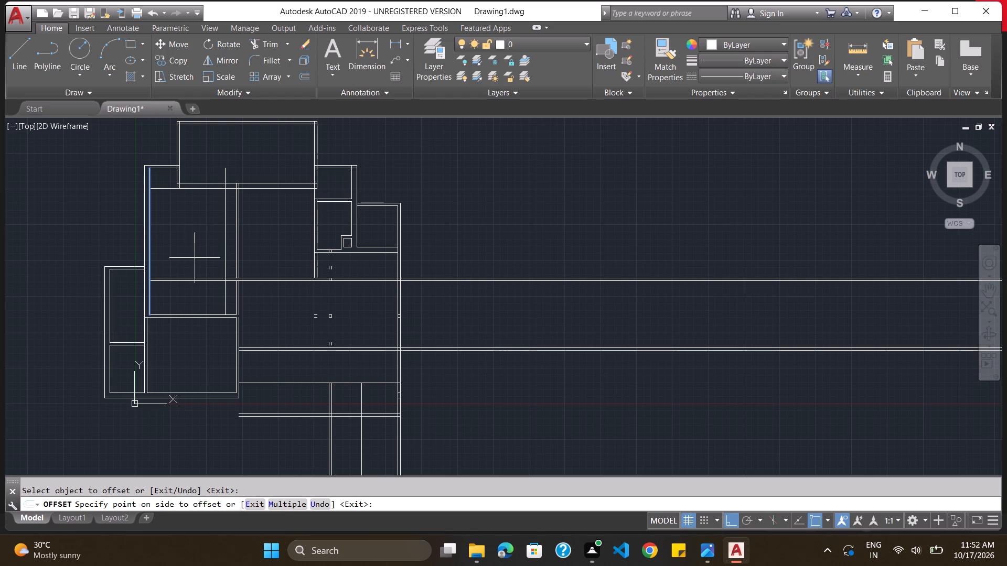
left_click_drag(195, 258, 218, 263)
left_click_drag(218, 263, 221, 262)
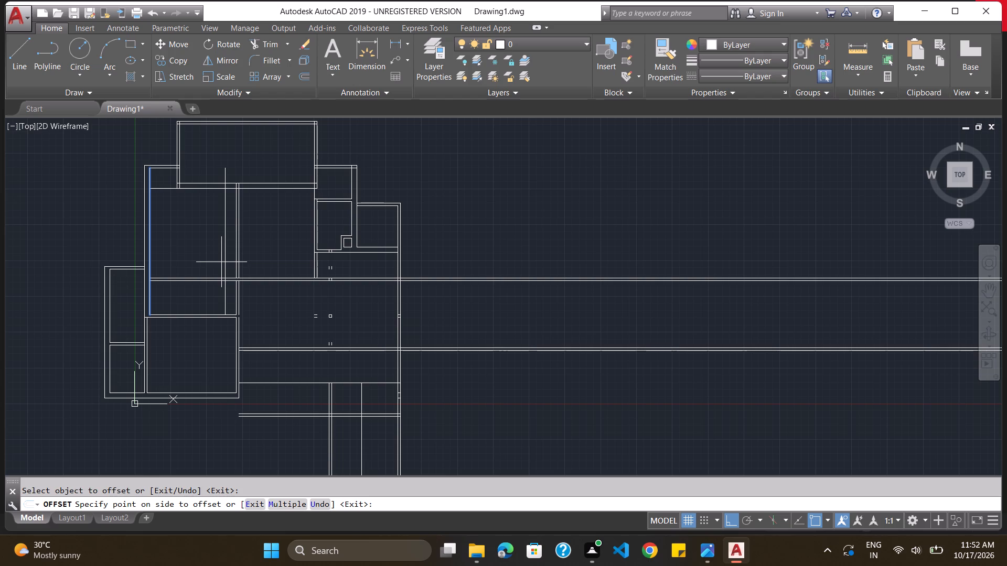
left_click(221, 262)
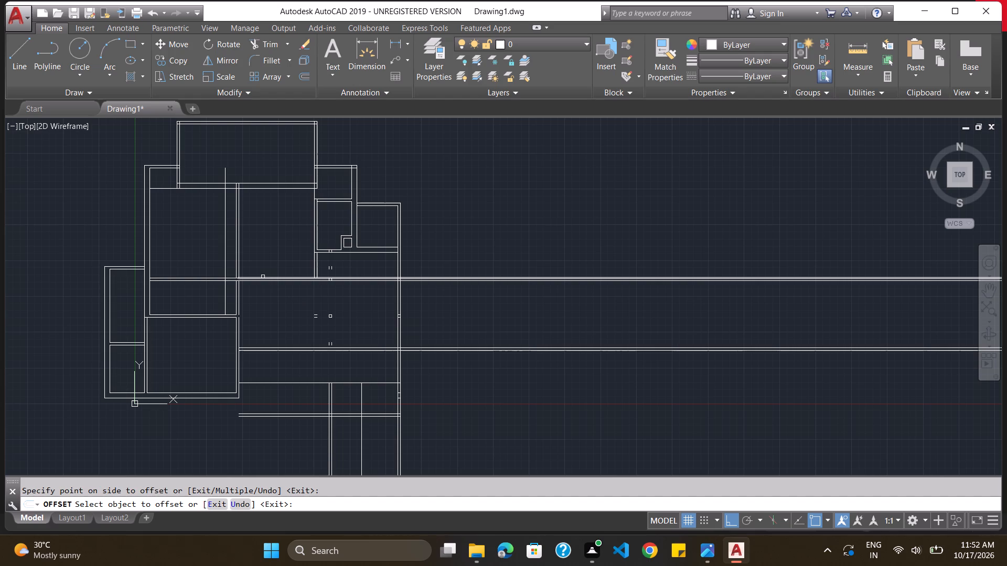
key("Escape")
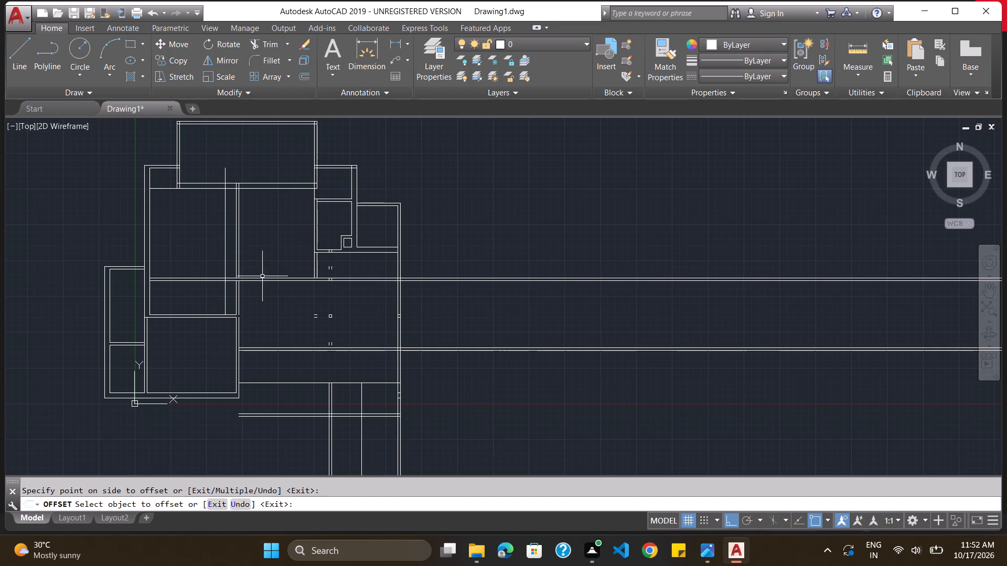
Offset the new vertical line in the upper left room 4.5" to the right to give the wall its thickness.
key("o")
key("Return")
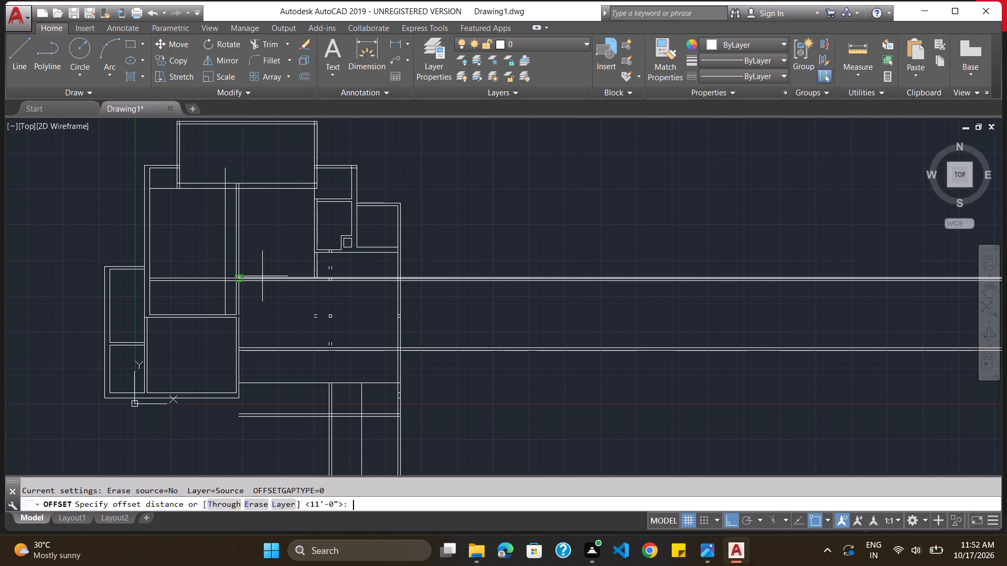
type("4.5\"")
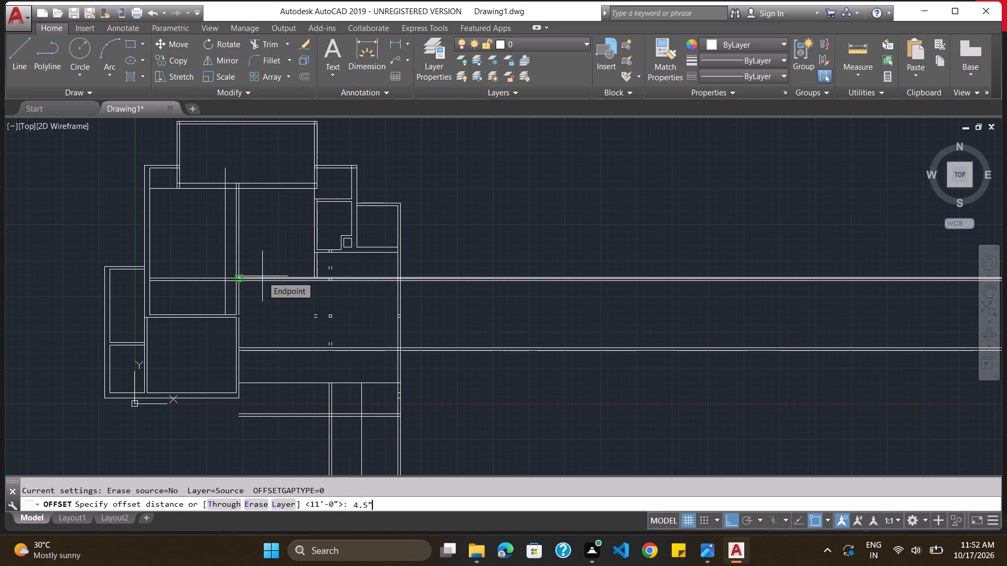
key("Return")
left_click(226, 260)
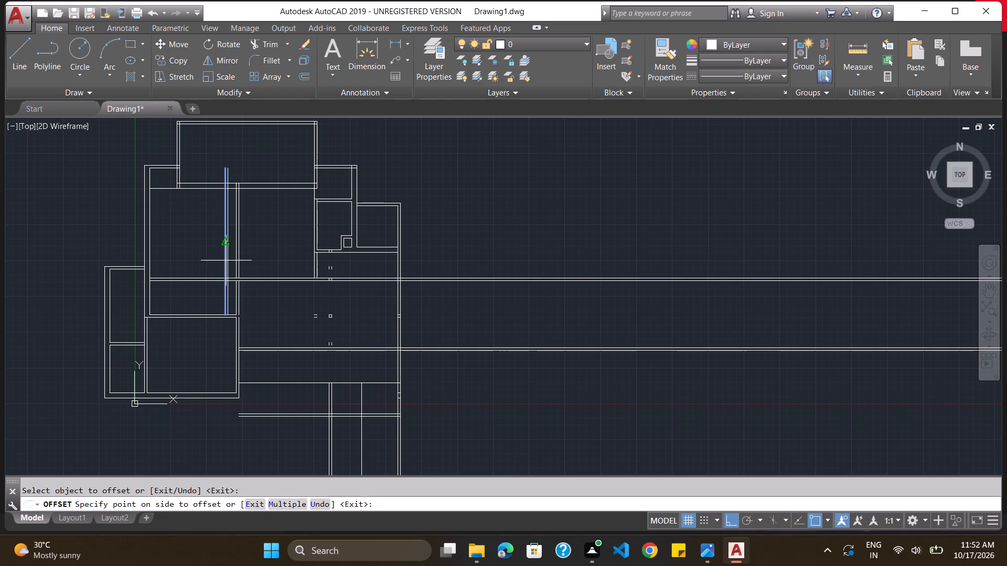
left_click(230, 262)
key("Escape")
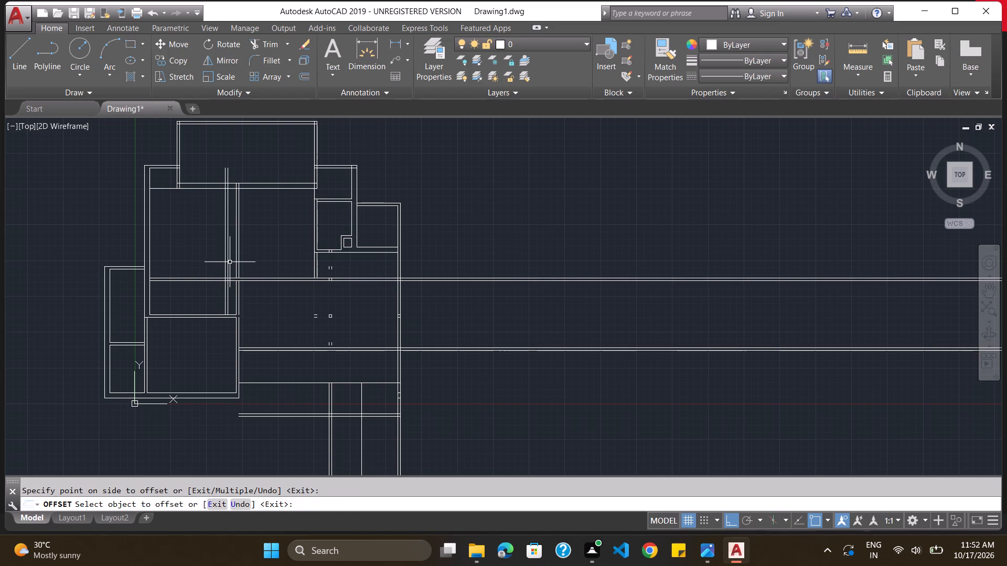
Trim the upper ends of both new vertical wall lines where they project into the top room.
type("tri,")
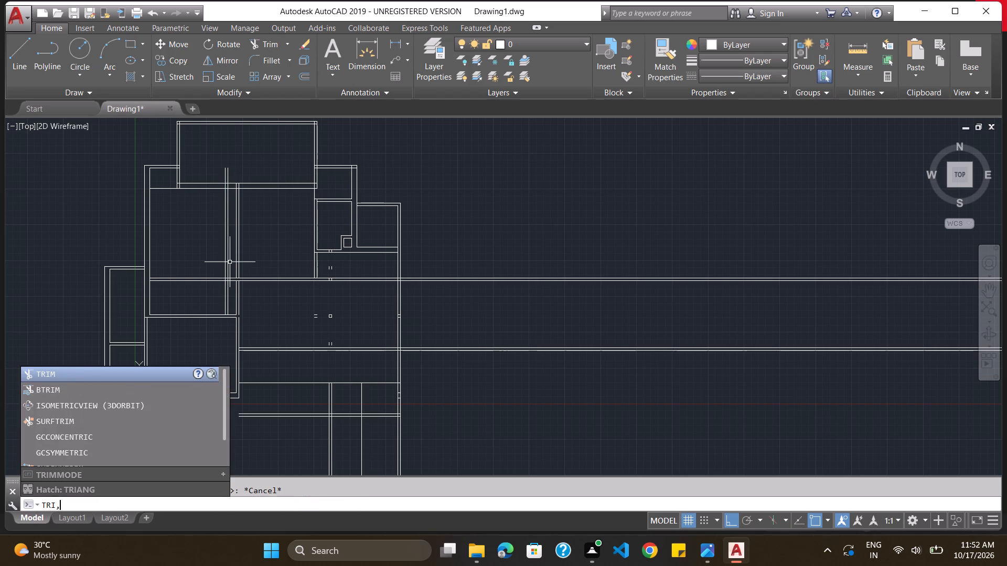
key("BackSpace")
key("Return")
key("Return")
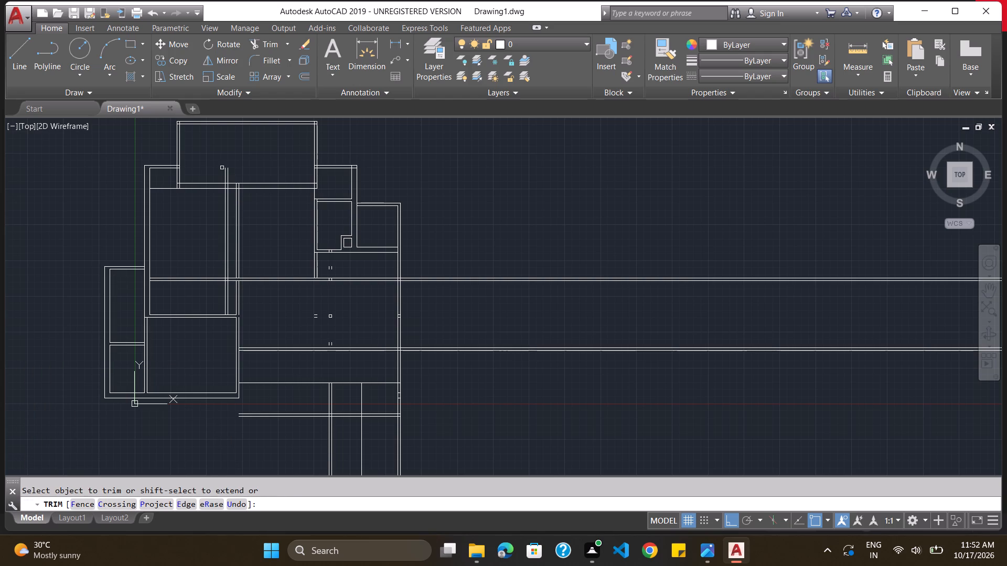
left_click(224, 171)
left_click(228, 172)
Trim both lines of the older vertical wall just right of the new wall, between the top room and the long horizontal wall pair.
left_click(237, 189)
left_click_drag(235, 195, 237, 209)
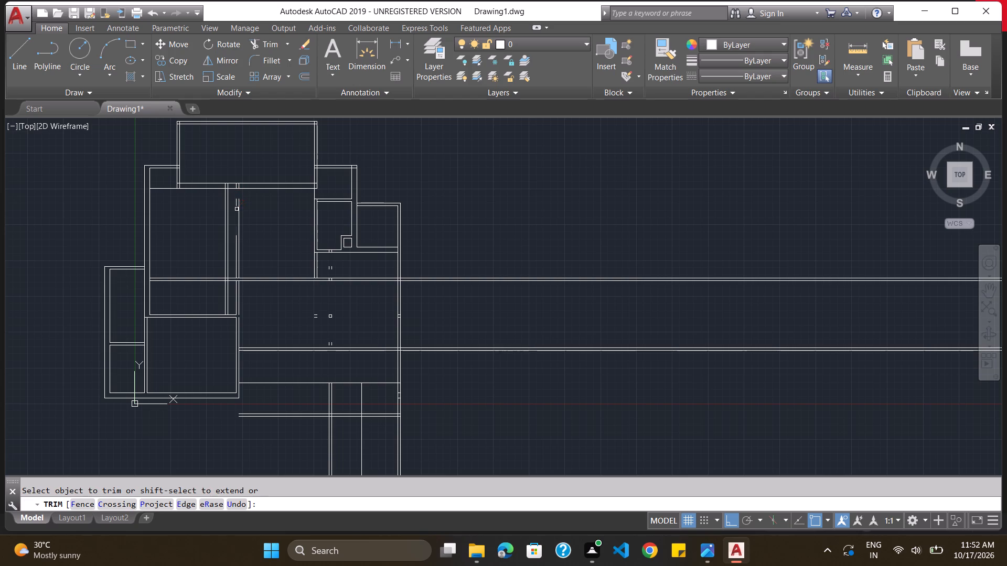
left_click(237, 209)
left_click(241, 211)
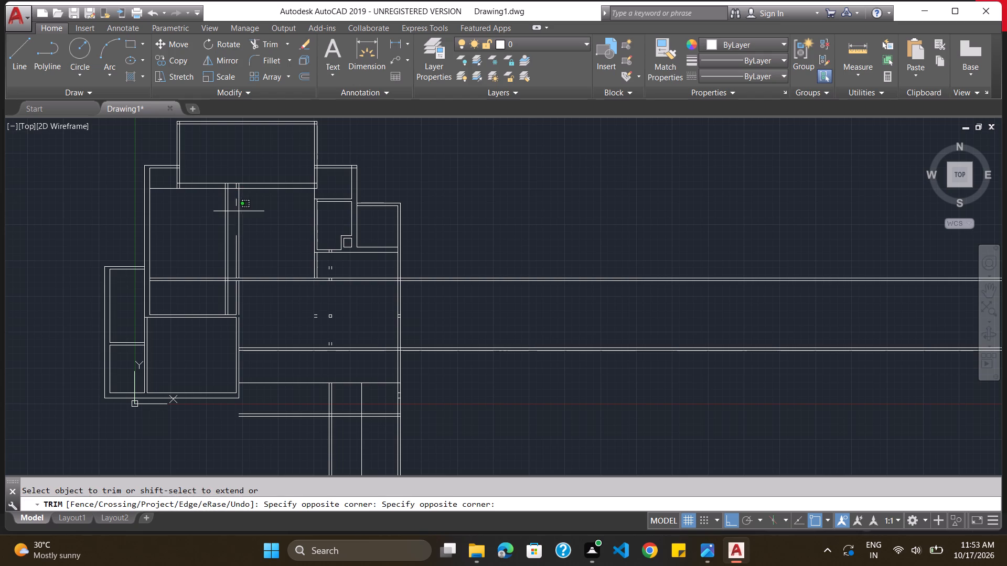
left_click(238, 212)
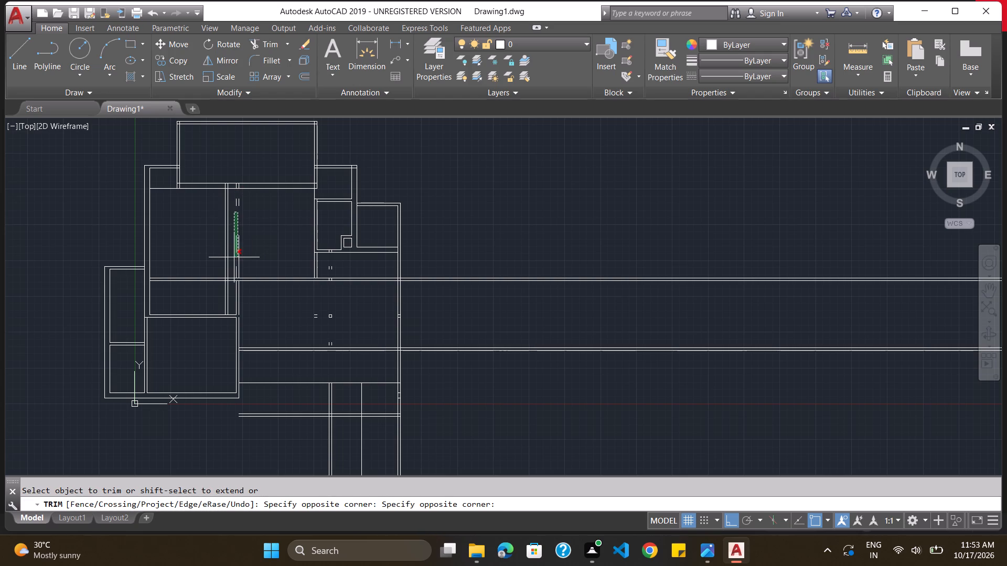
left_click(234, 257)
left_click_drag(238, 260, 238, 268)
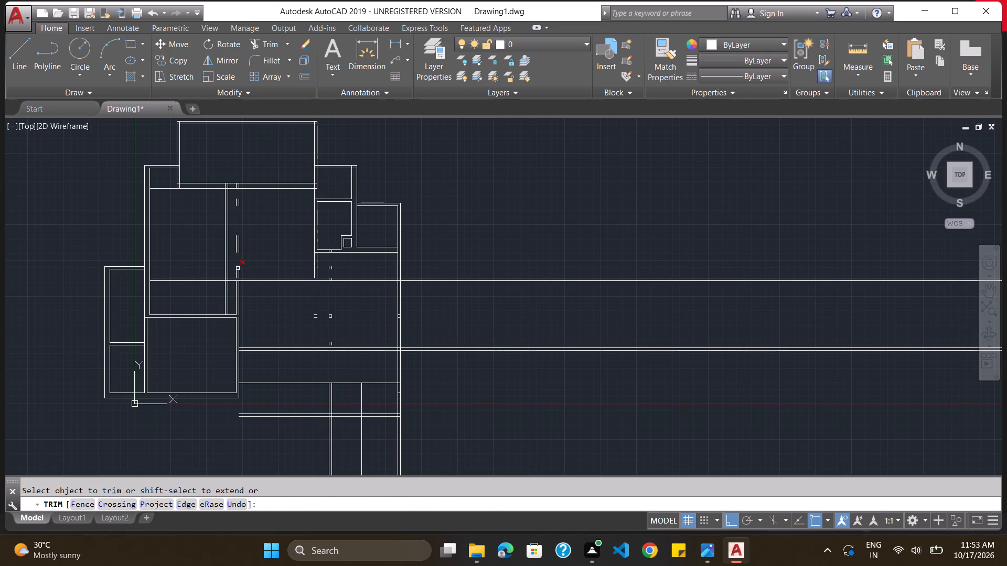
left_click_drag(238, 268, 238, 272)
left_click(238, 272)
left_click(236, 274)
left_click(284, 503)
key("Escape")
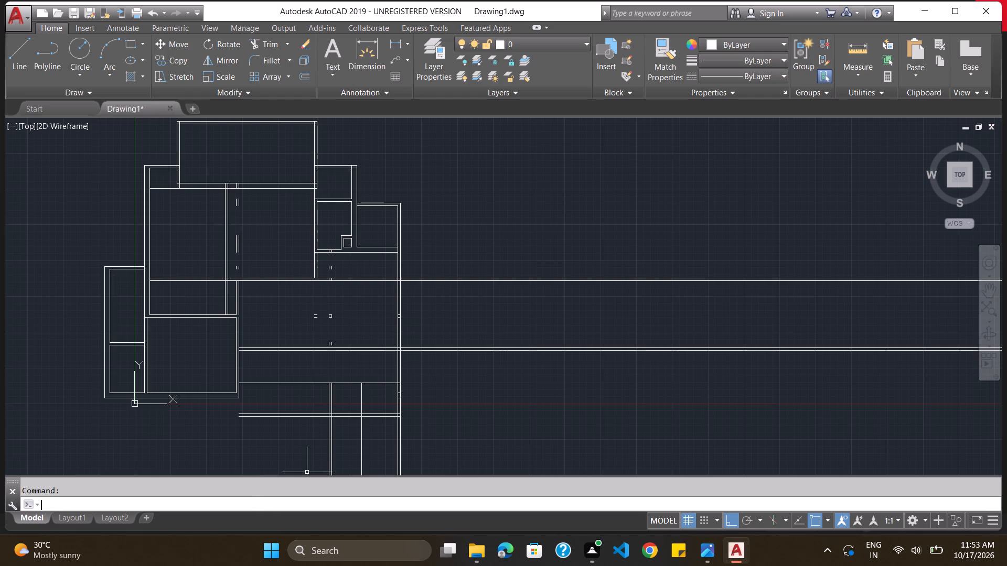
Offset the right-hand line of the new vertical wall 11' to the right, across the middle room.
key("o")
key("Return")
type("11")
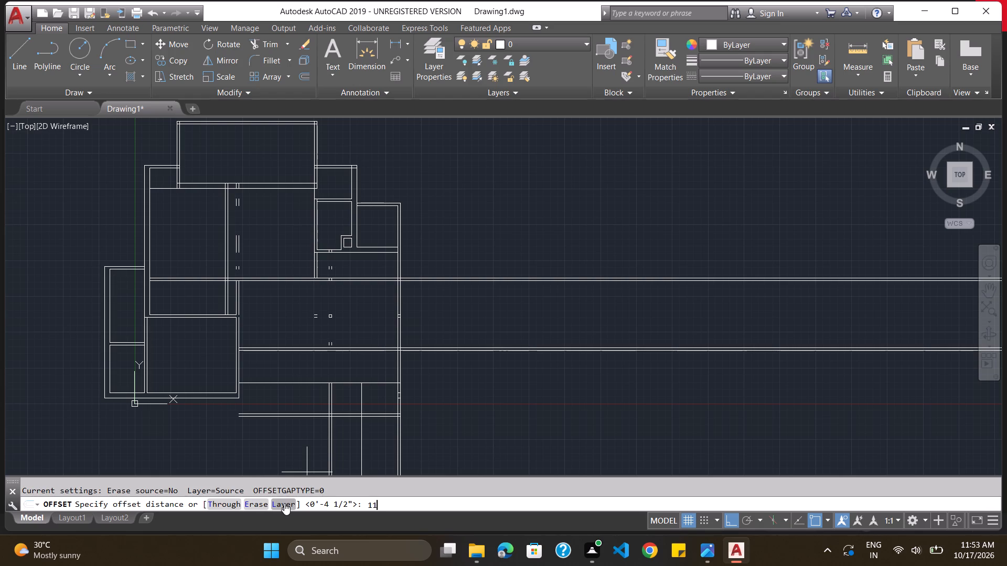
key("apostrophe")
key("Return")
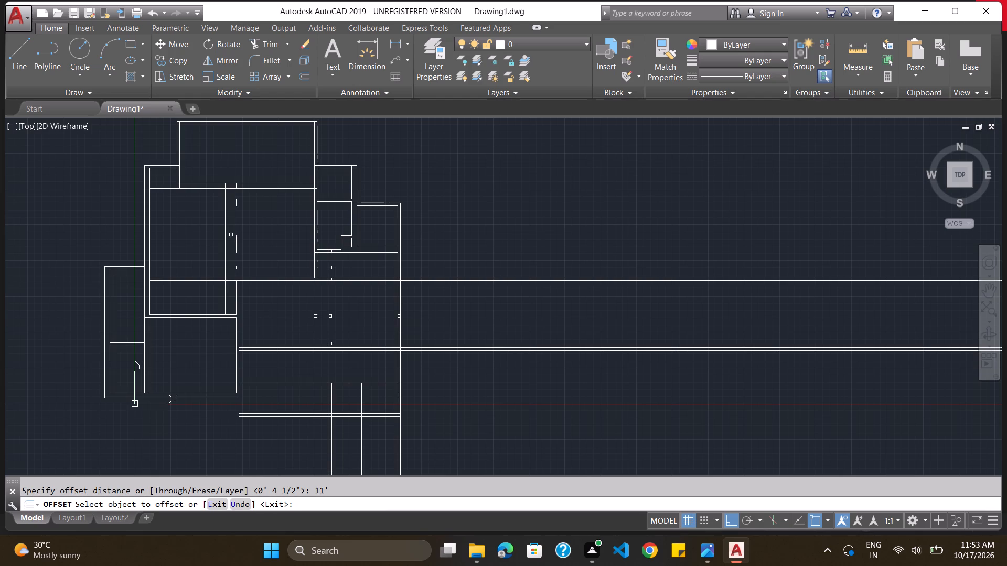
left_click_drag(227, 243, 293, 246)
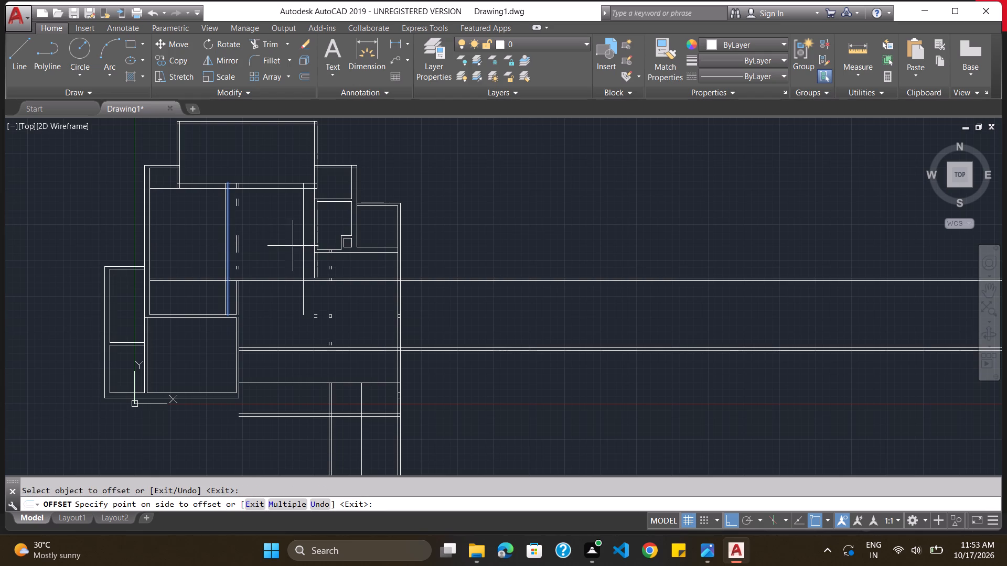
left_click_drag(293, 246, 298, 246)
left_click(298, 246)
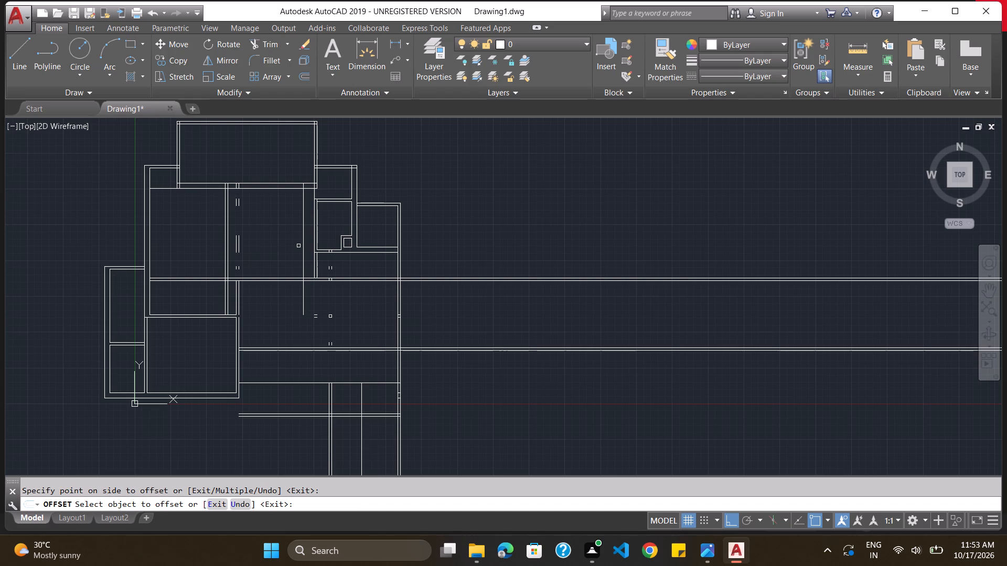
key("Escape")
key("t")
key("Escape")
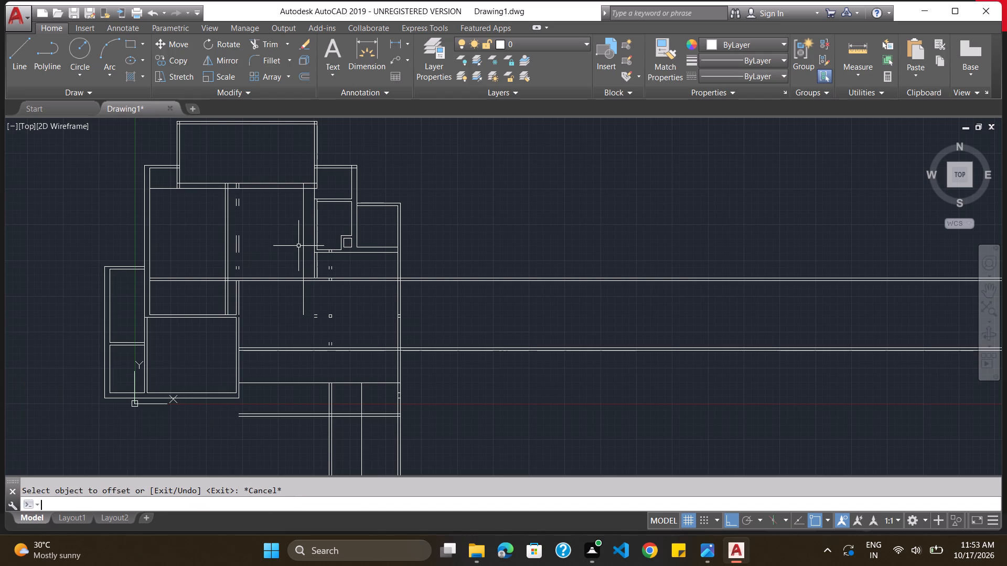
Offset the new vertical line in the middle room 4.5" to the right to give the wall its thickness.
key("o")
key("Return")
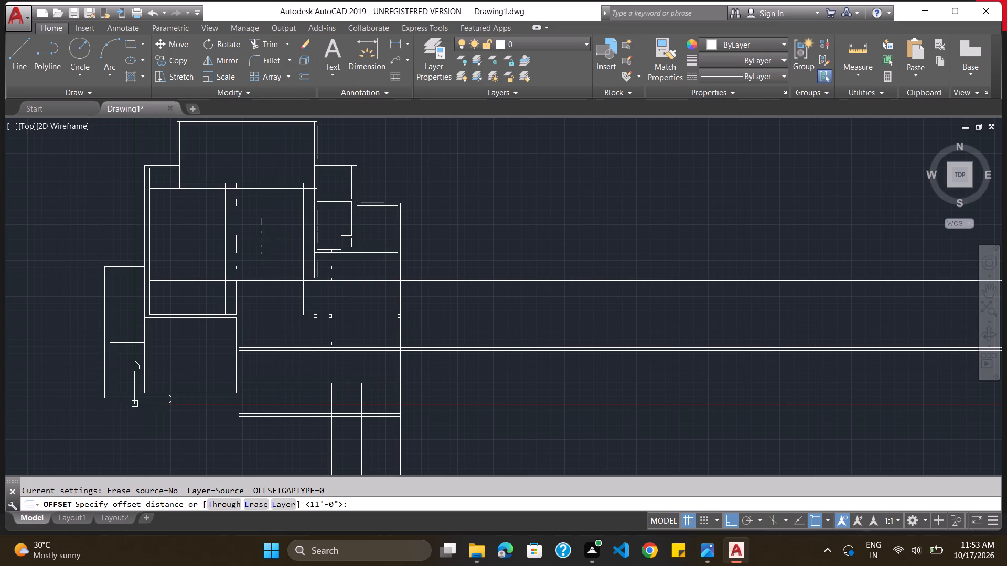
key("o")
key("Escape")
key("o")
key("Return")
type("4.3")
key("BackSpace")
type("5\"")
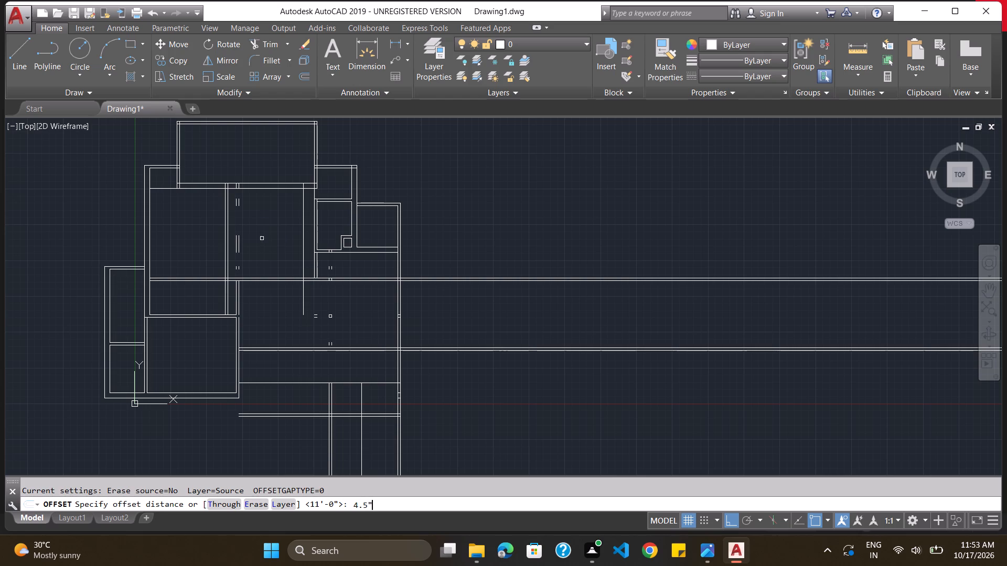
key("Return")
left_click_drag(303, 269, 310, 271)
left_click(310, 271)
key("Escape")
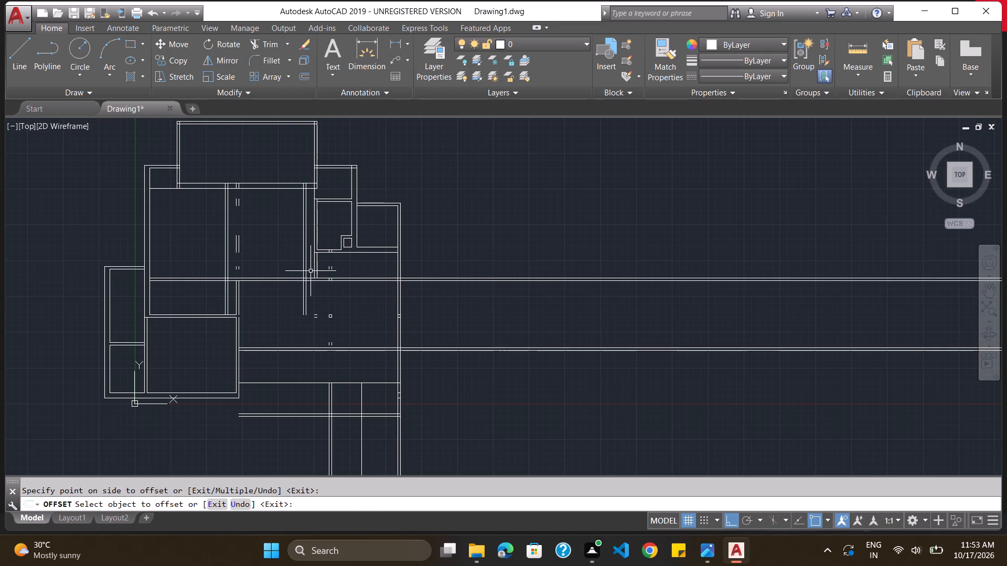
Extend both lines of the middle room's new vertical wall up through the top room to its upper wall.
type("trim")
key("Return")
key("Return")
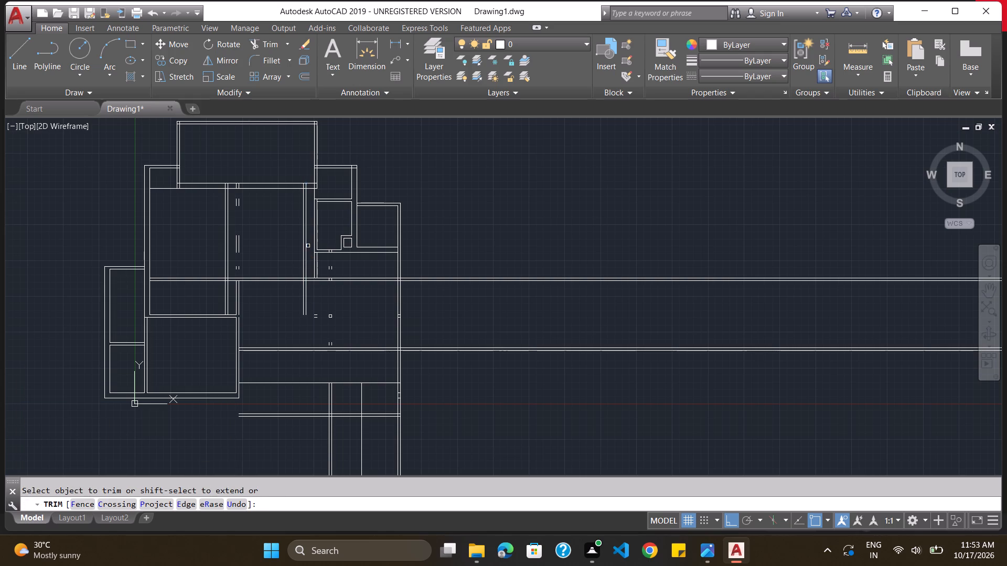
left_click(305, 202, "shift")
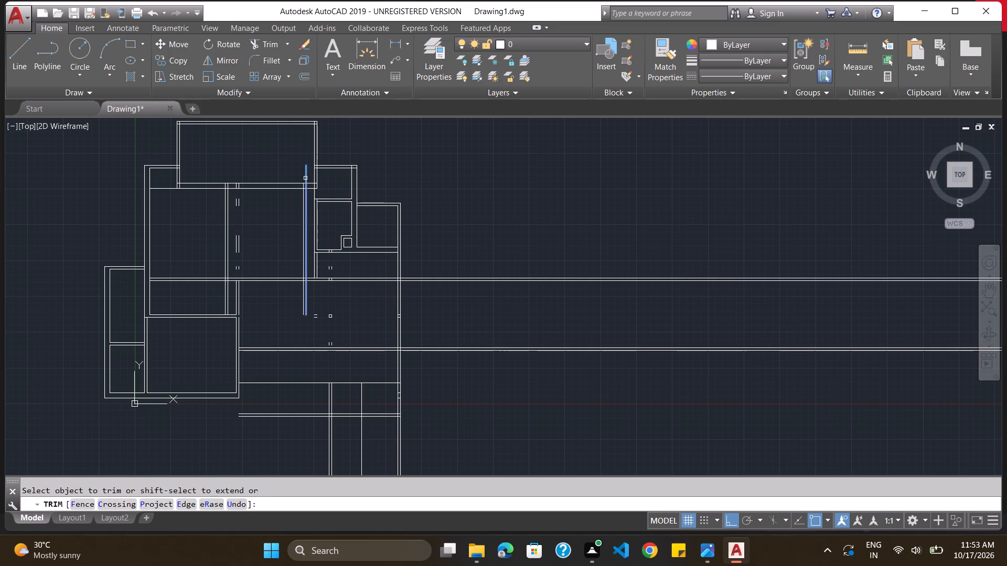
left_click(305, 178, "shift")
left_click(305, 175, "shift")
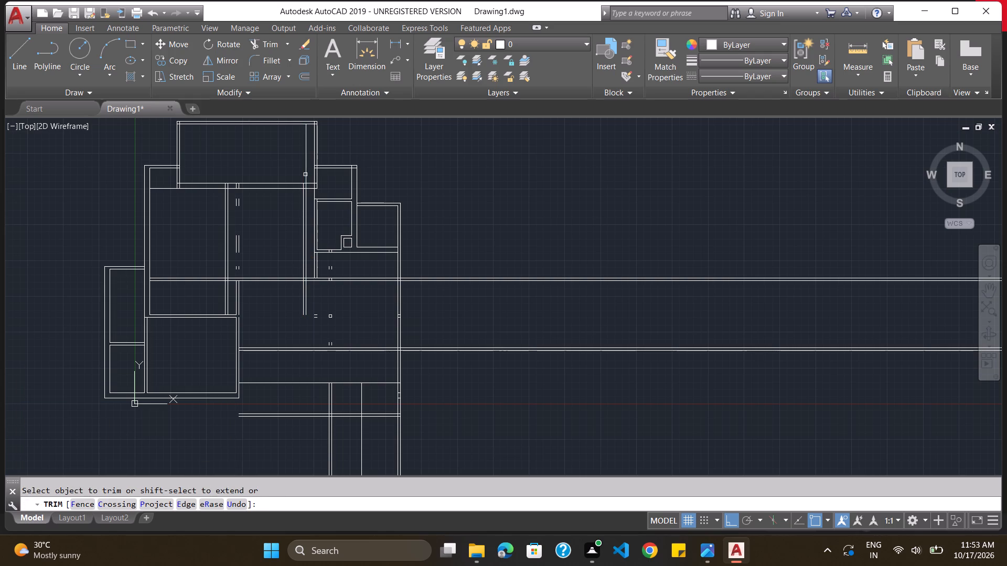
left_click(305, 172, "shift")
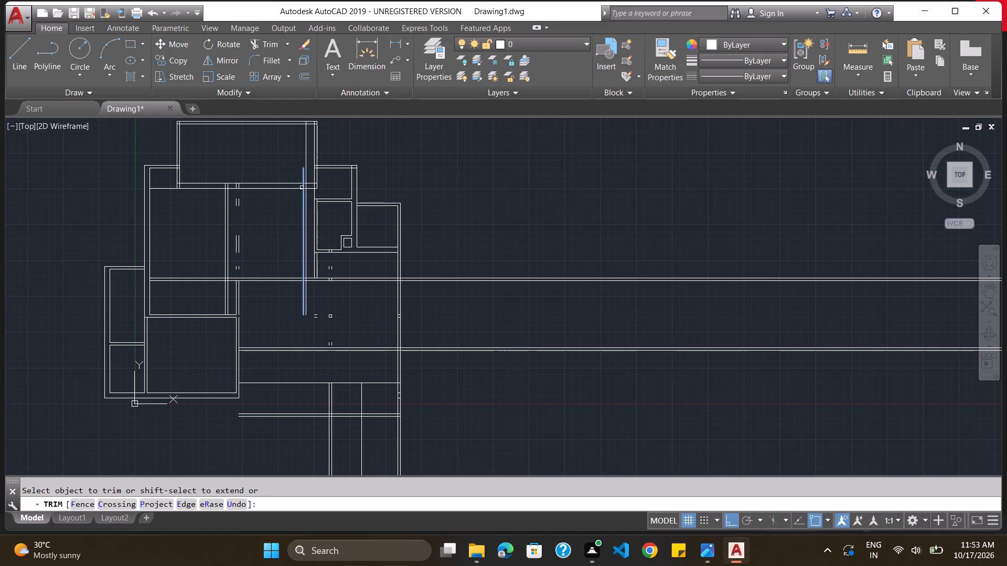
left_click(303, 189, "shift")
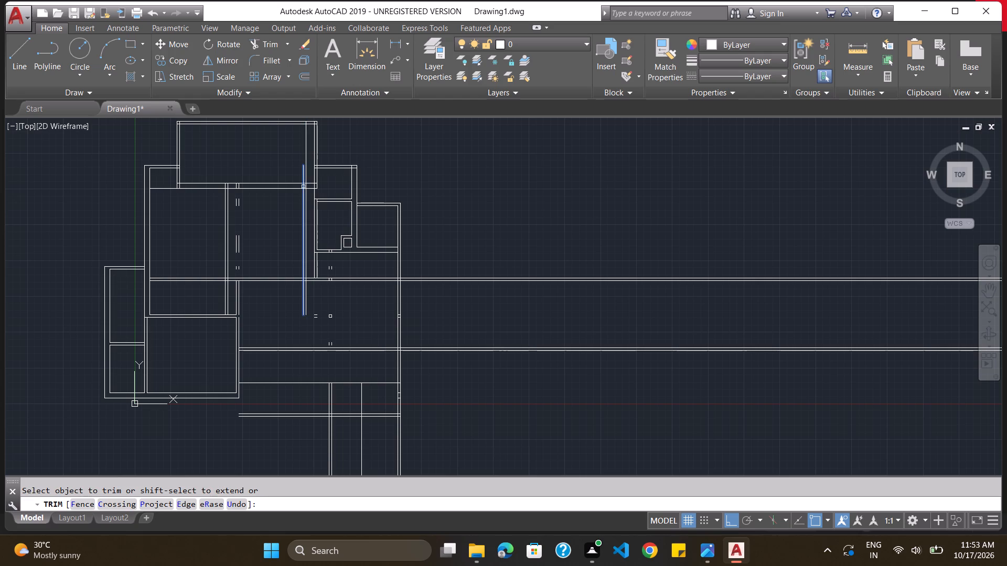
left_click(303, 183, "shift")
left_click(303, 176, "shift")
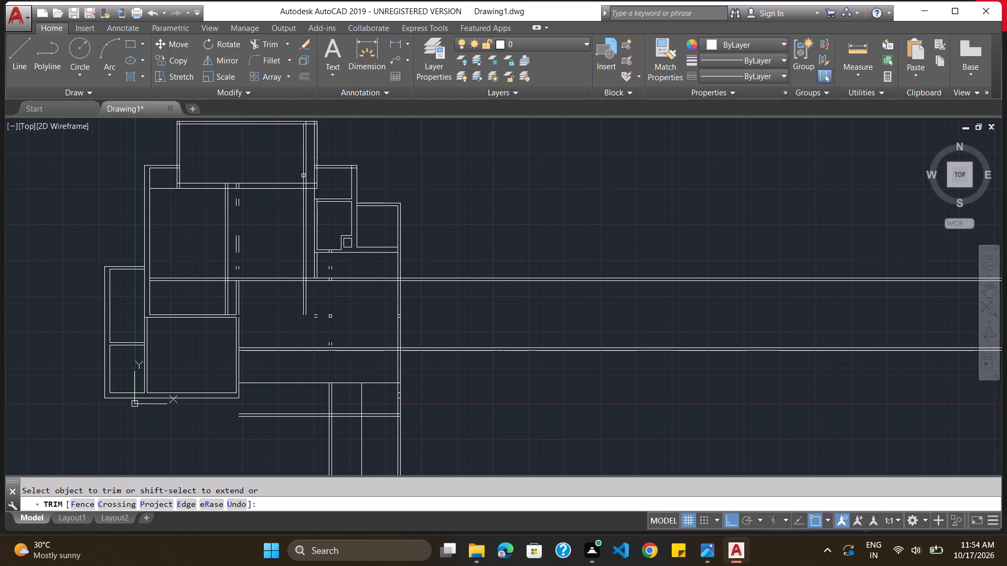
Trim the top room's old right wall lines and its upper wall lines where they project past the new right wall.
left_click(316, 146)
left_click(314, 146)
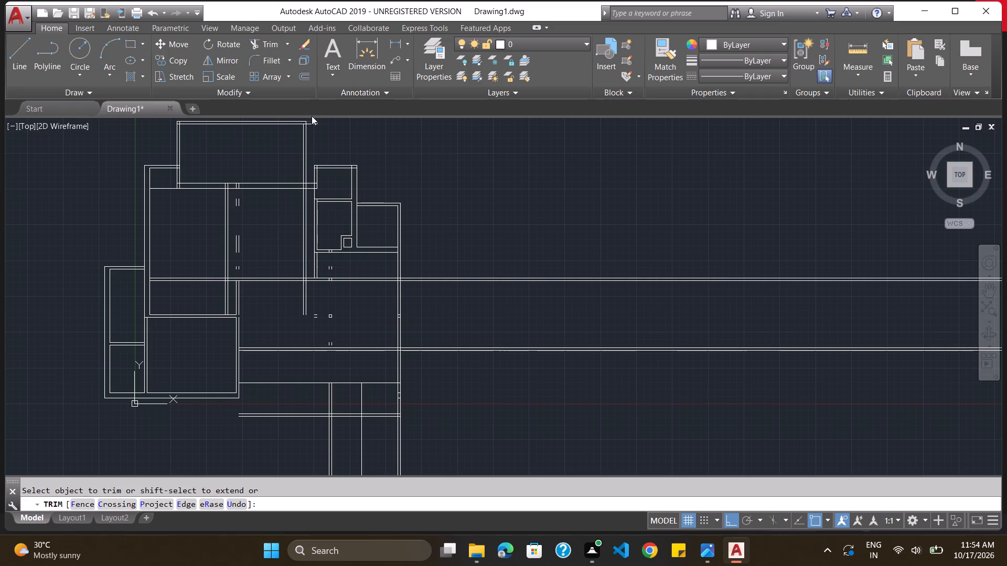
left_click(311, 121)
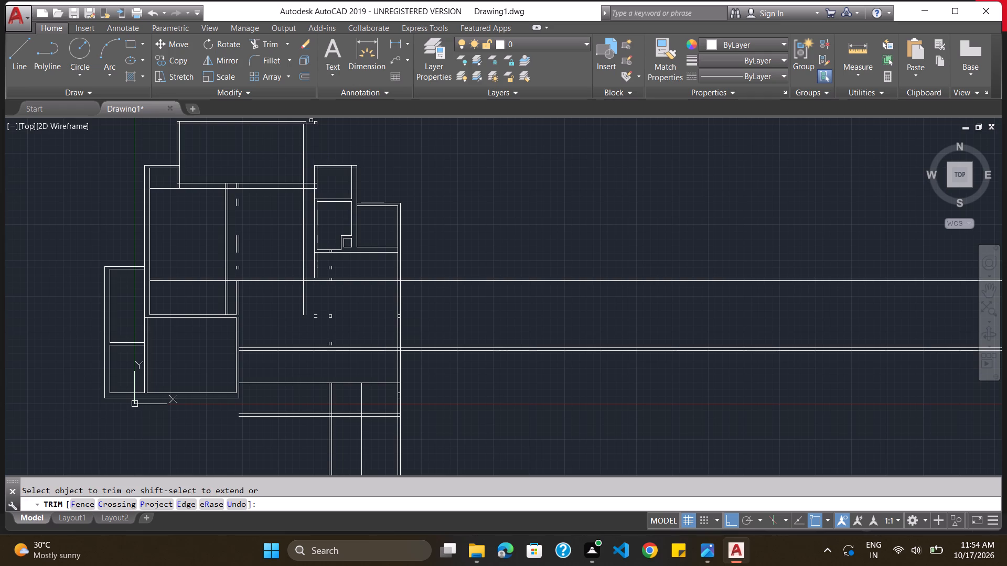
left_click(311, 123)
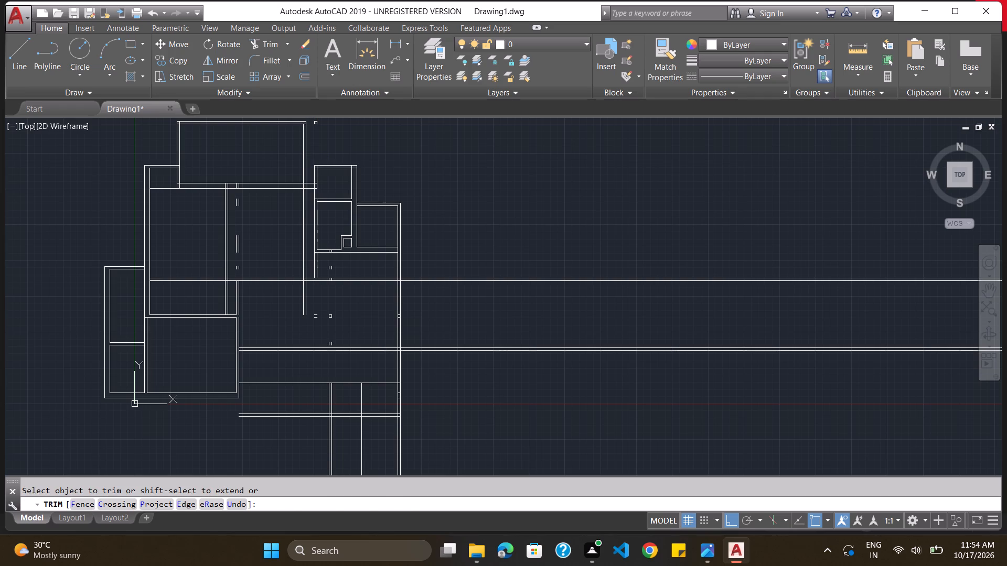
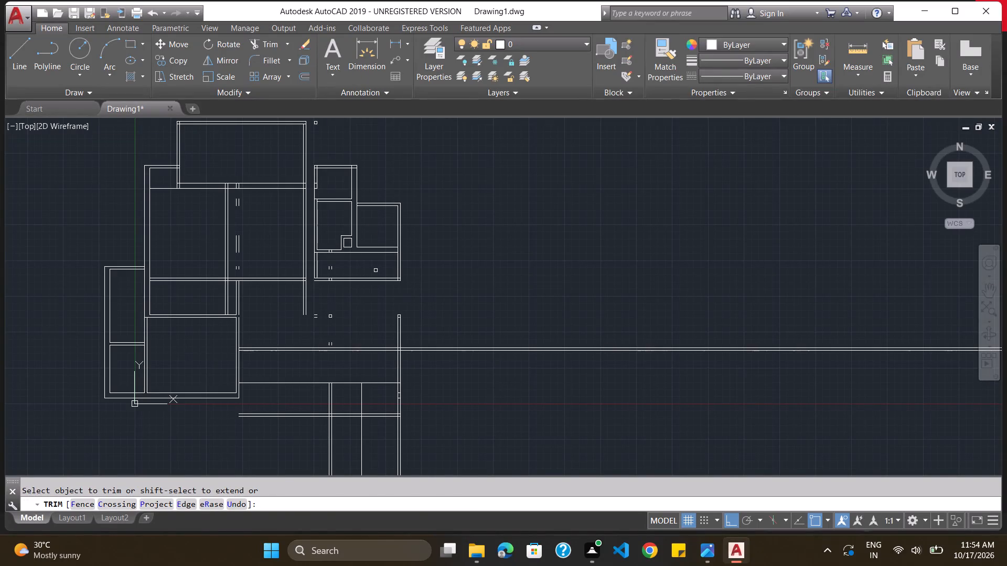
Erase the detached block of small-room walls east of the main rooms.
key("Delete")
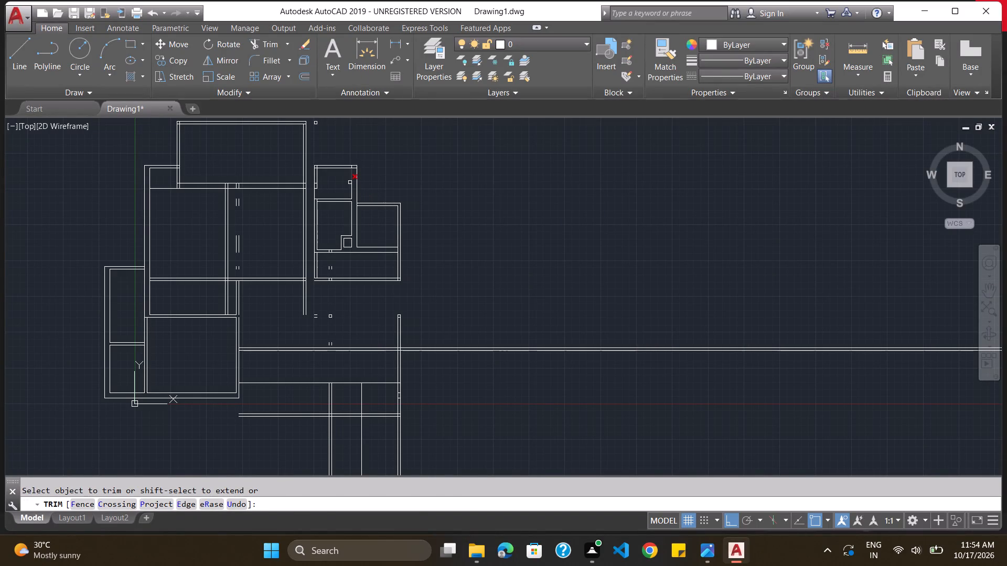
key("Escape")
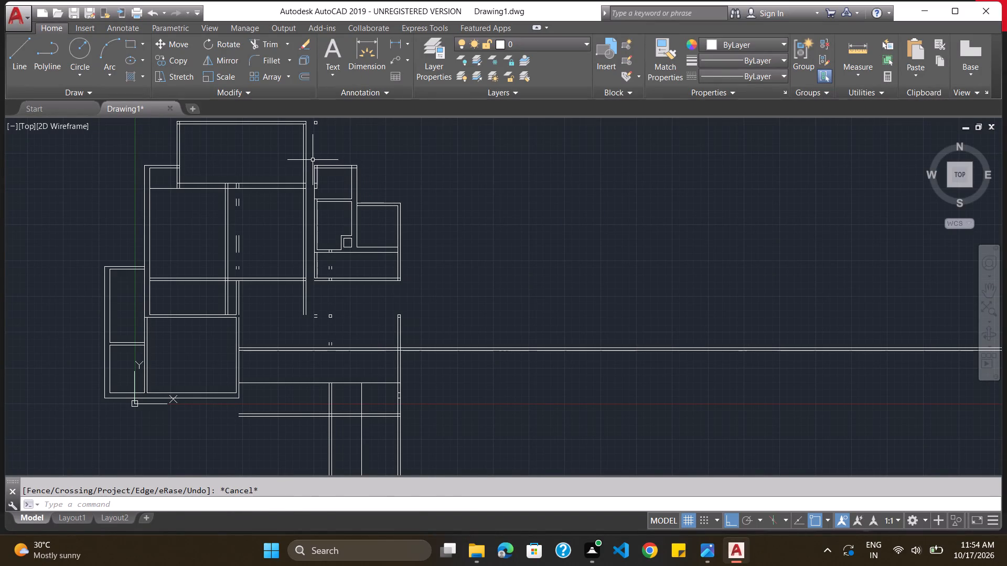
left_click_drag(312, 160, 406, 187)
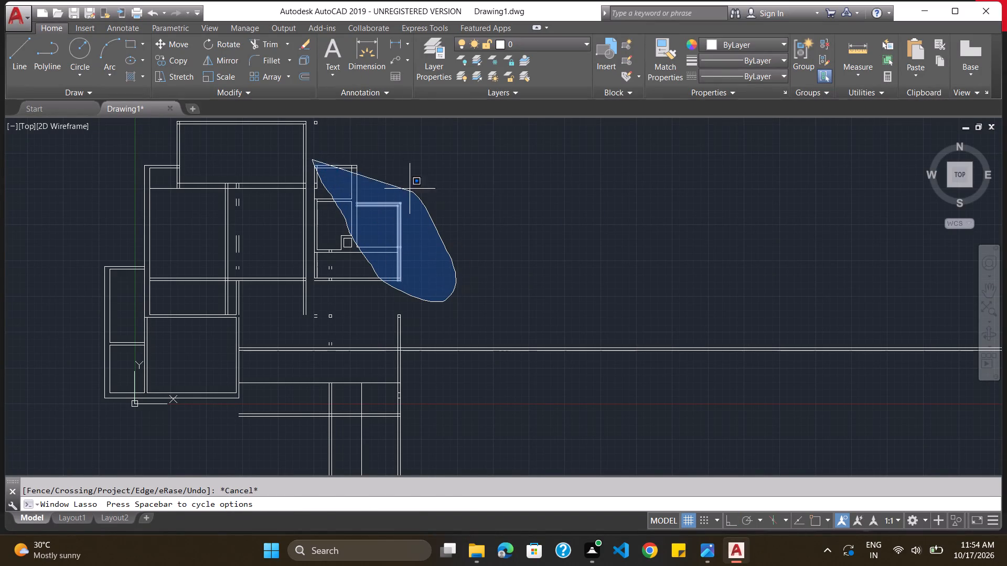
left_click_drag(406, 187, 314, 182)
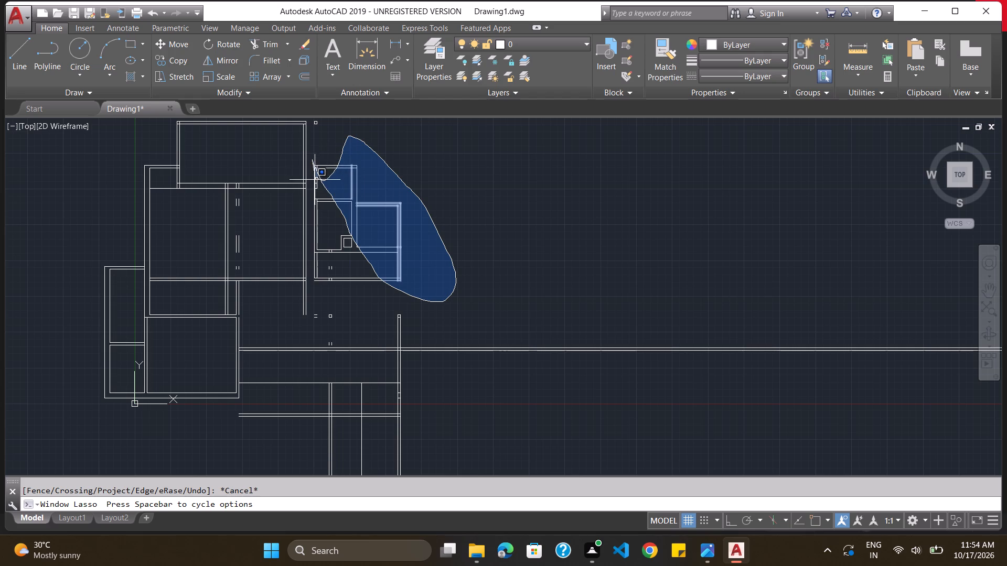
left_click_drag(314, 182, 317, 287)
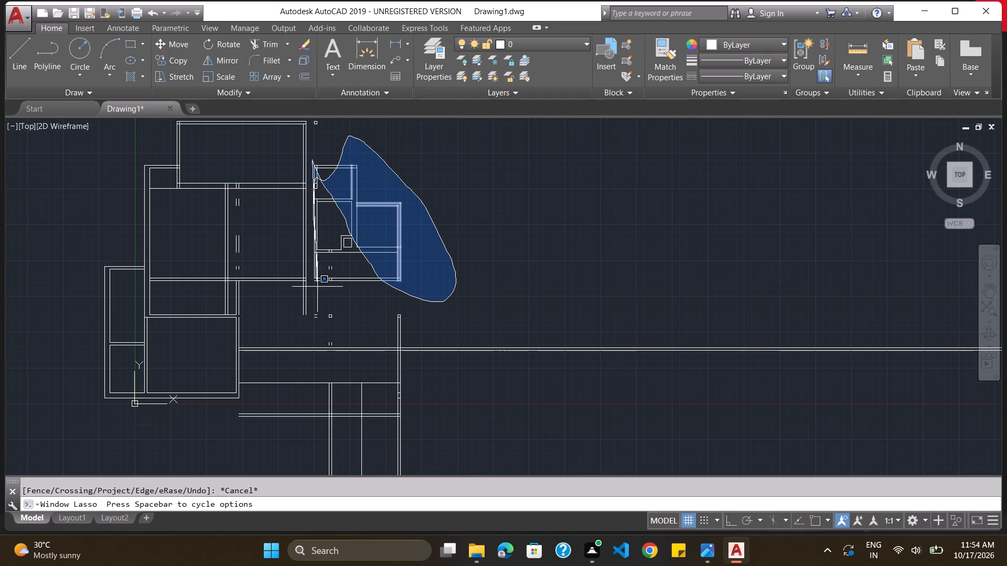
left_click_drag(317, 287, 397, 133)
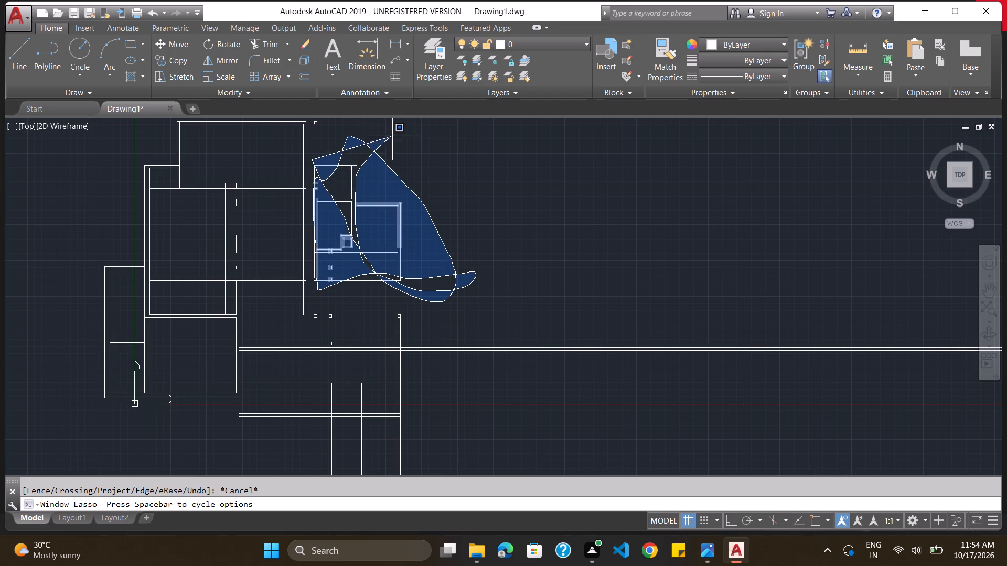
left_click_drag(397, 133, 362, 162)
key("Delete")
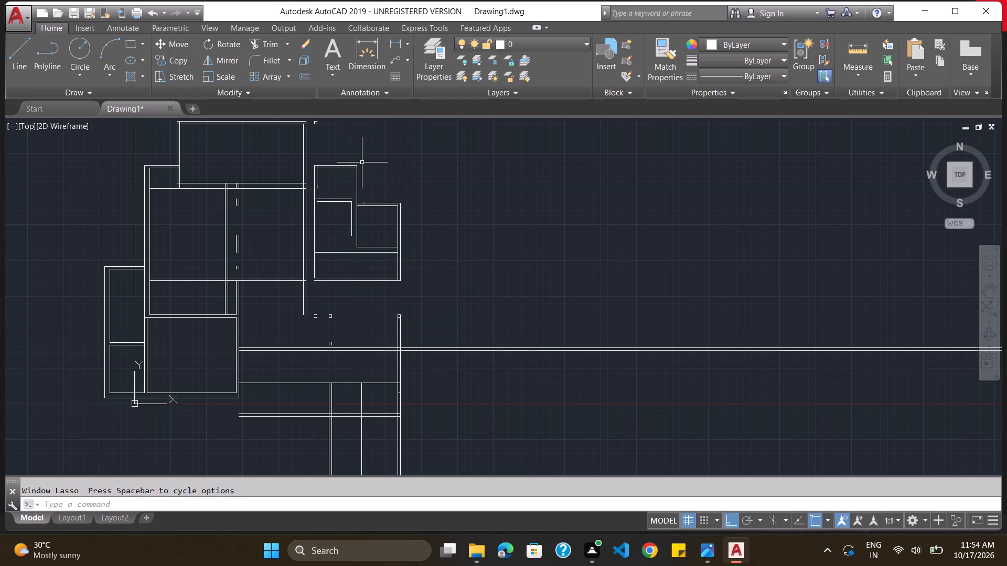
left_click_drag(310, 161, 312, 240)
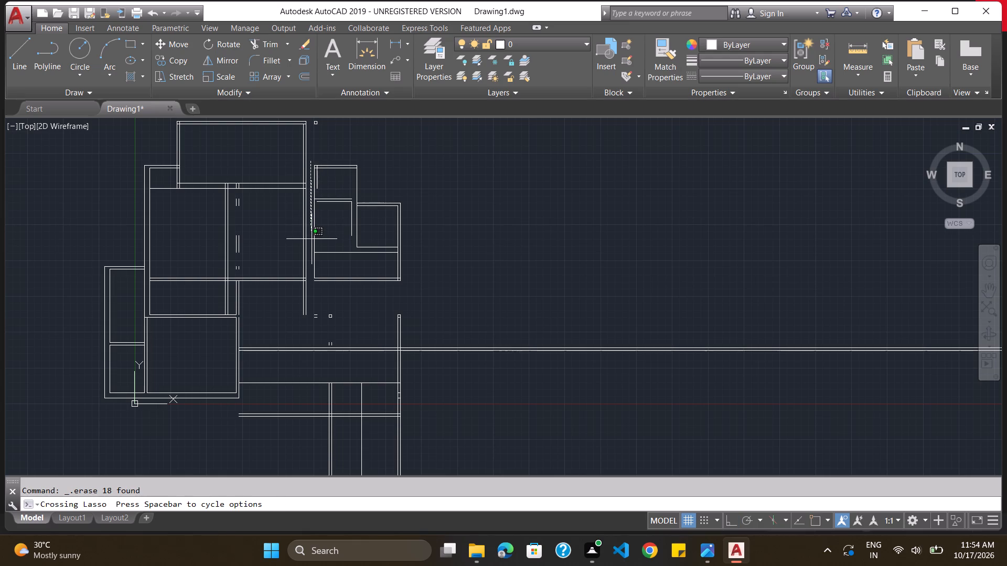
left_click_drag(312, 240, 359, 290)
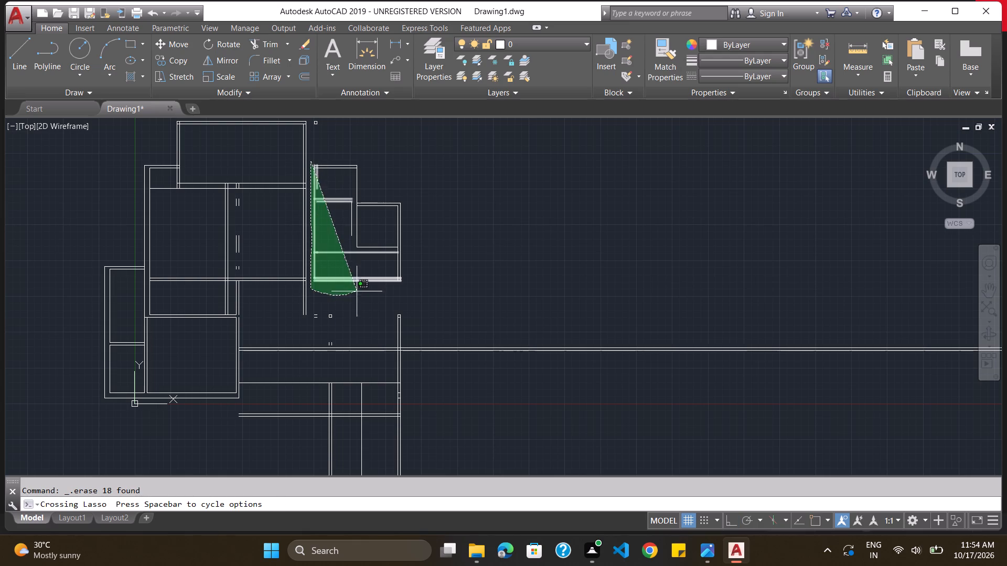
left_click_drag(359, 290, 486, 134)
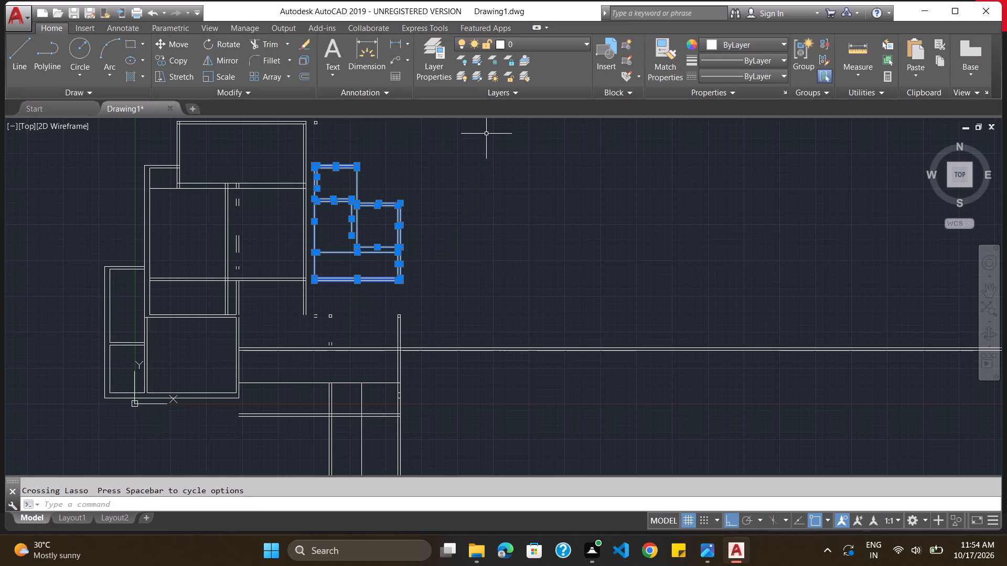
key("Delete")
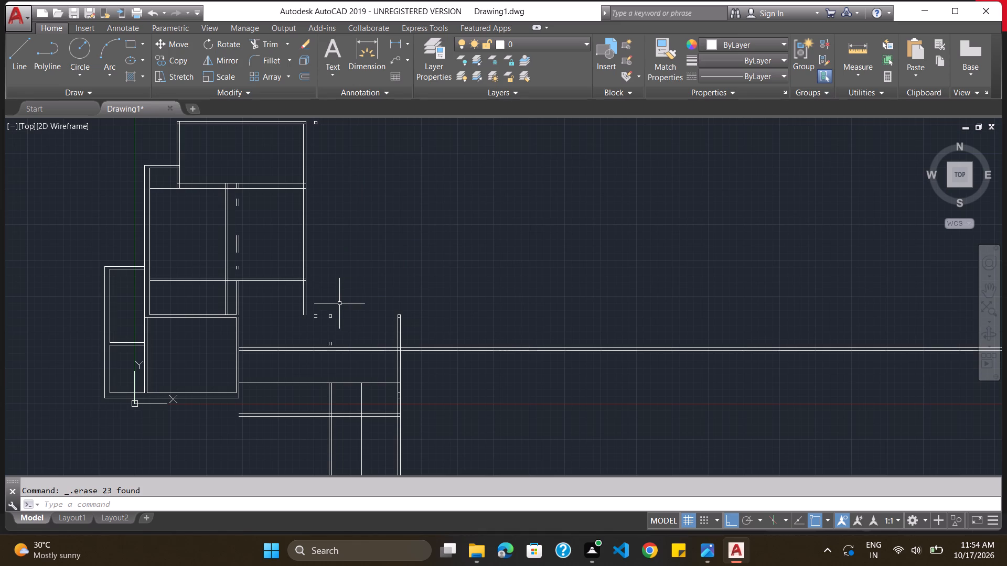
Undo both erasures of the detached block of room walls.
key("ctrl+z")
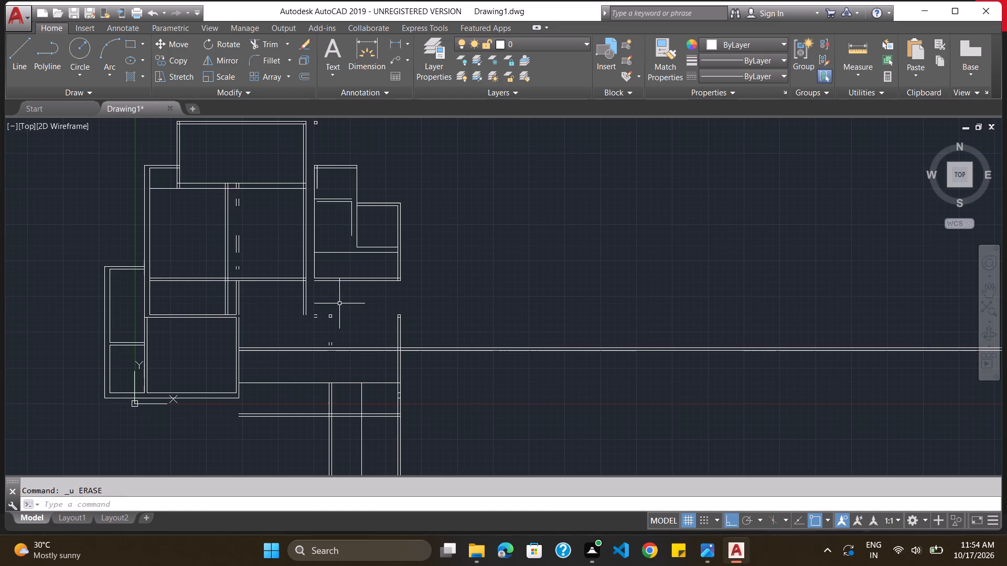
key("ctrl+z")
Group all the wall lines of the detached block of rooms east of the middle room.
key("m")
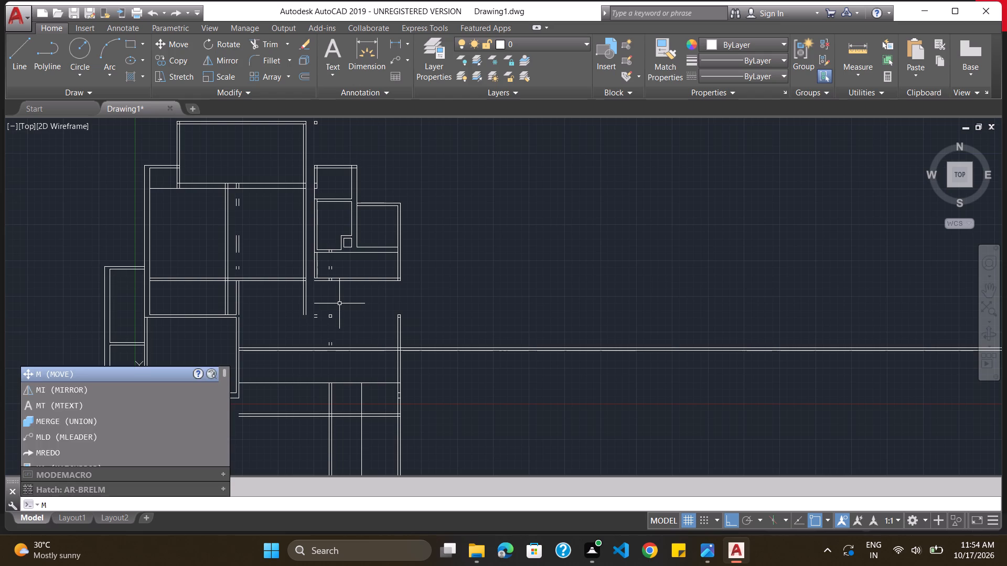
key("Escape")
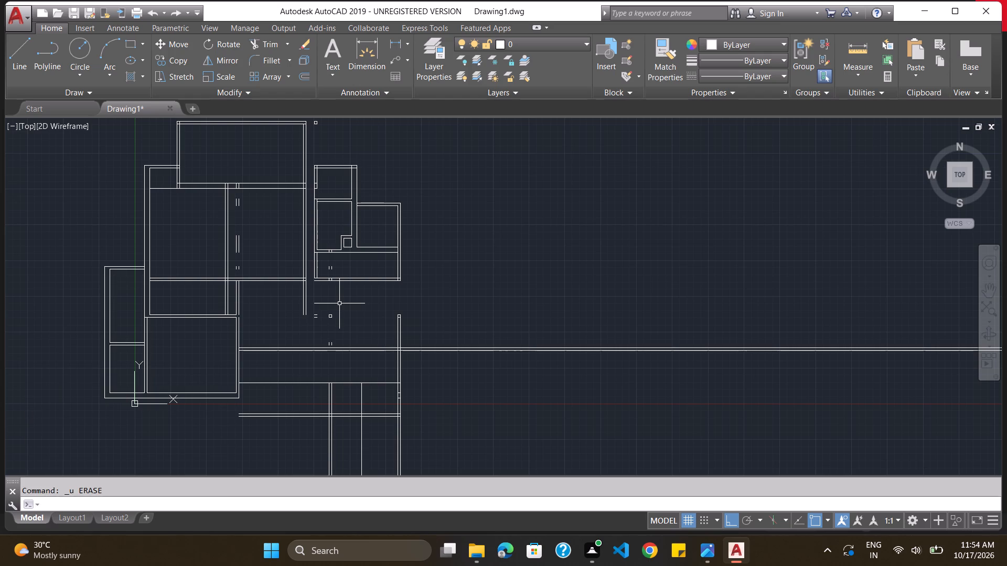
key("g")
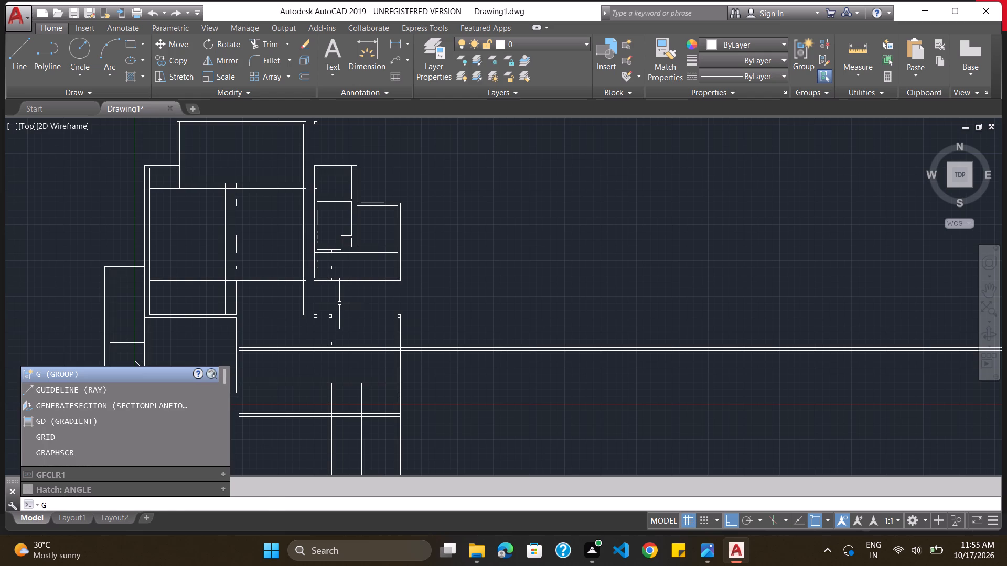
key("Return")
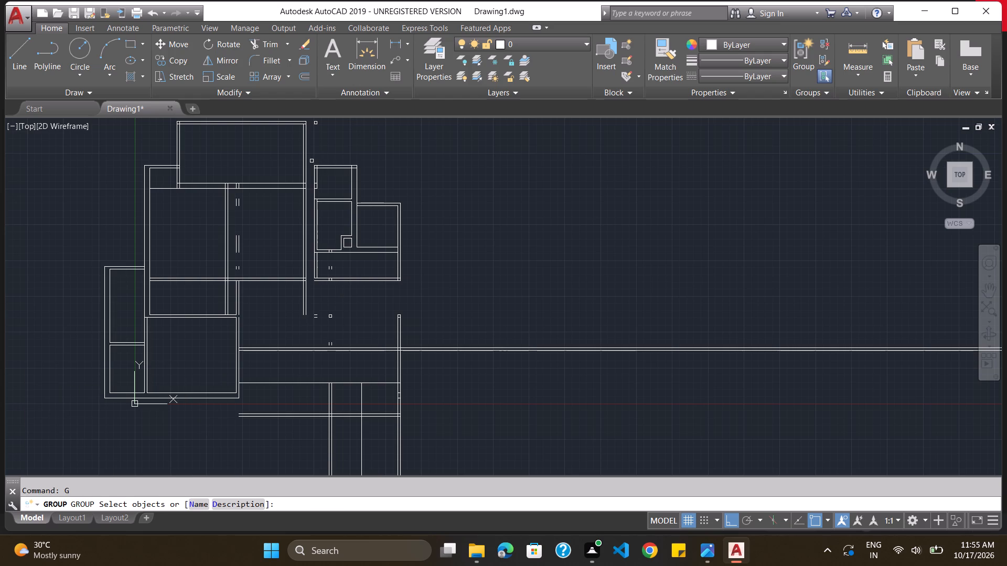
left_click_drag(312, 161, 312, 224)
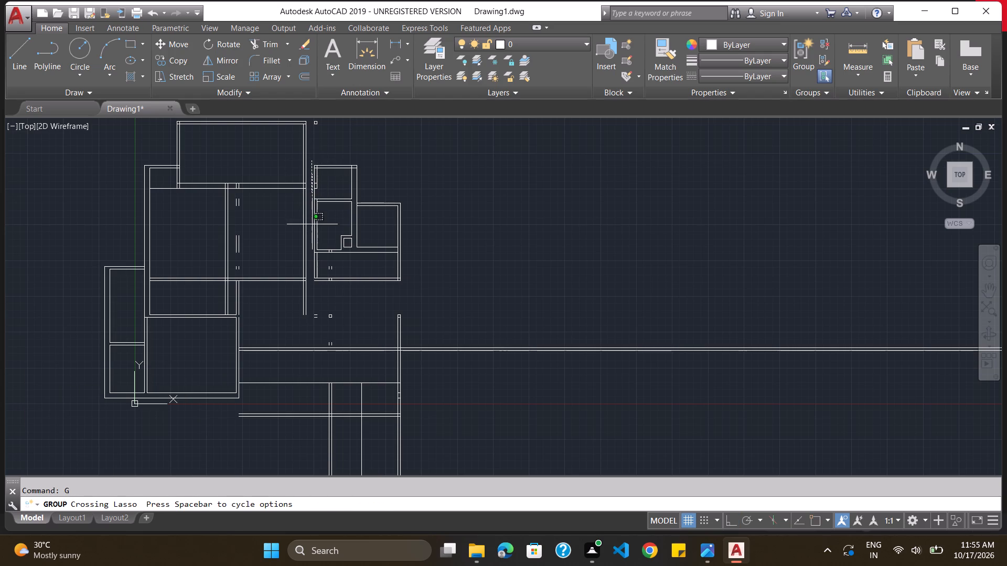
left_click_drag(312, 224, 339, 296)
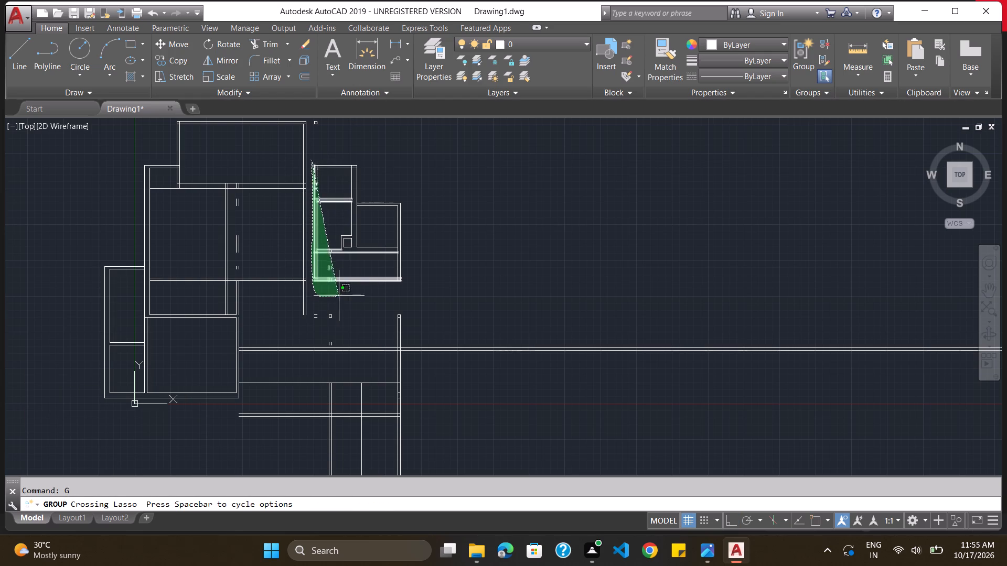
left_click_drag(339, 296, 421, 133)
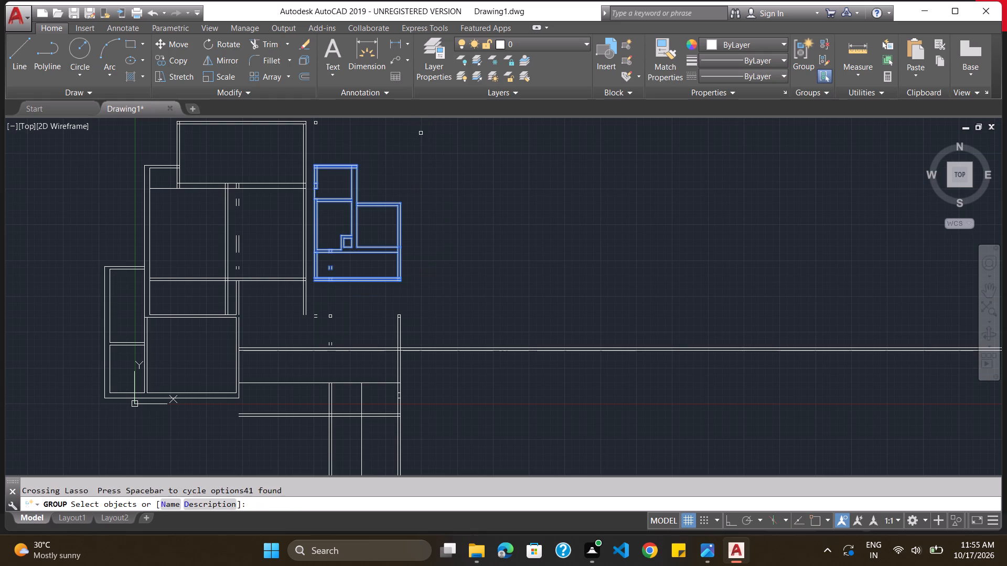
key("Return")
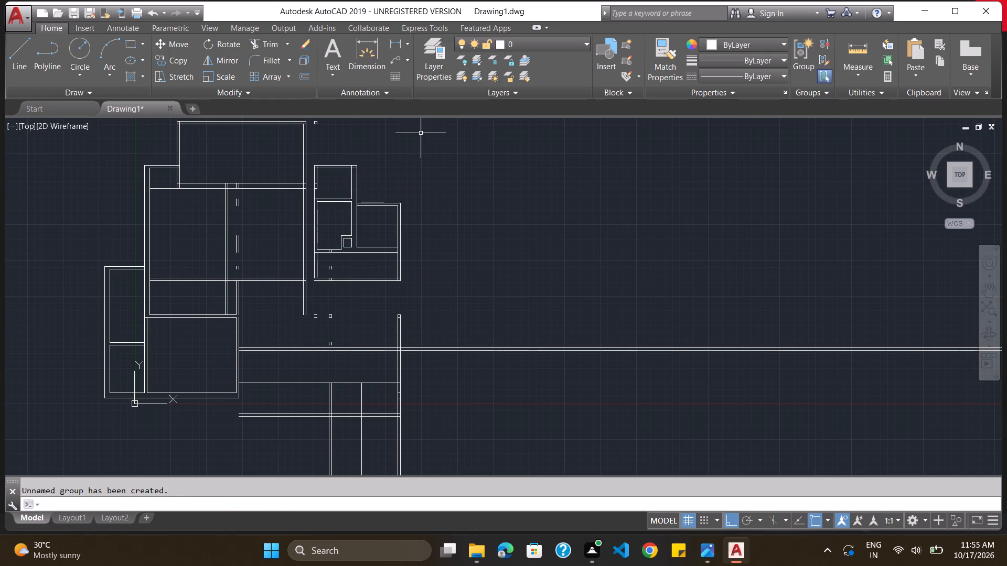
Move the grouped room walls west, placing their lower-left corner where the middle room's new right wall's left line meets its lower wall's bottom line.
key("m")
key("o")
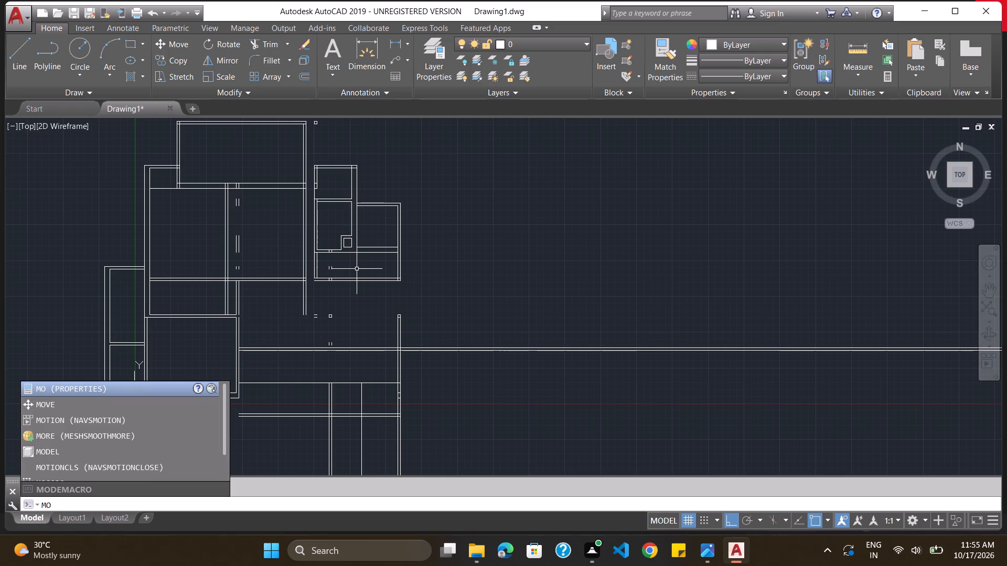
key("Down")
key("Return")
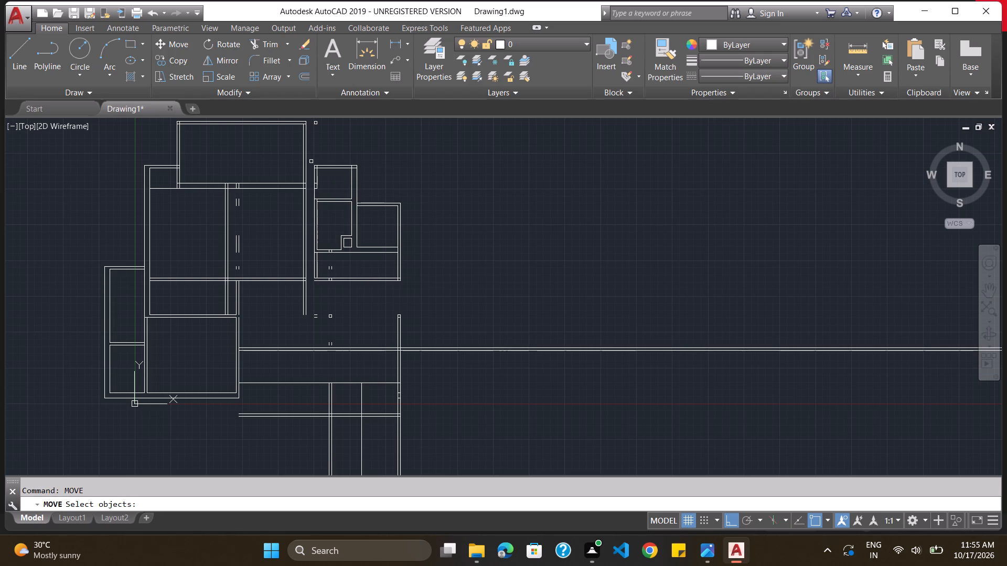
left_click_drag(310, 161, 312, 284)
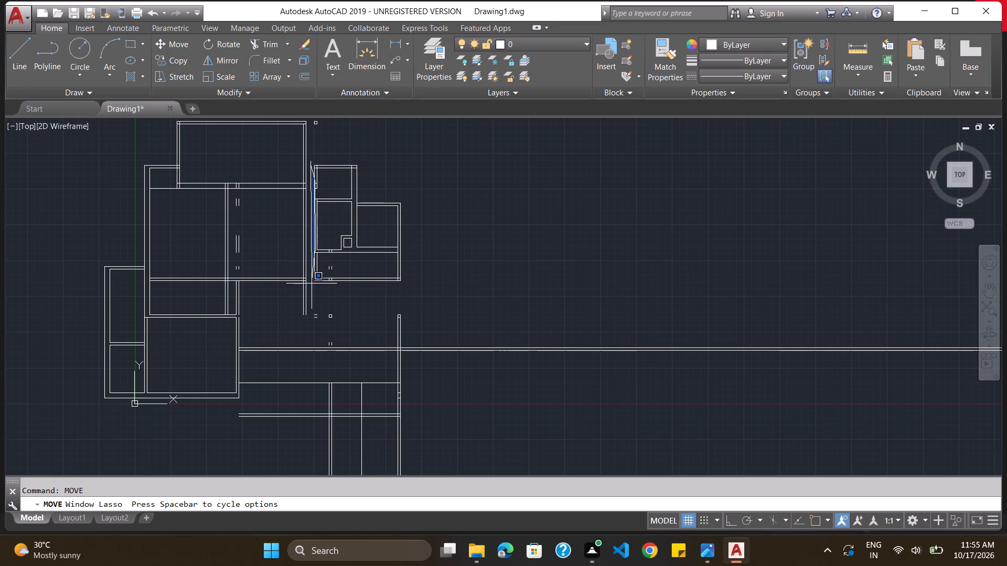
left_click_drag(312, 284, 425, 273)
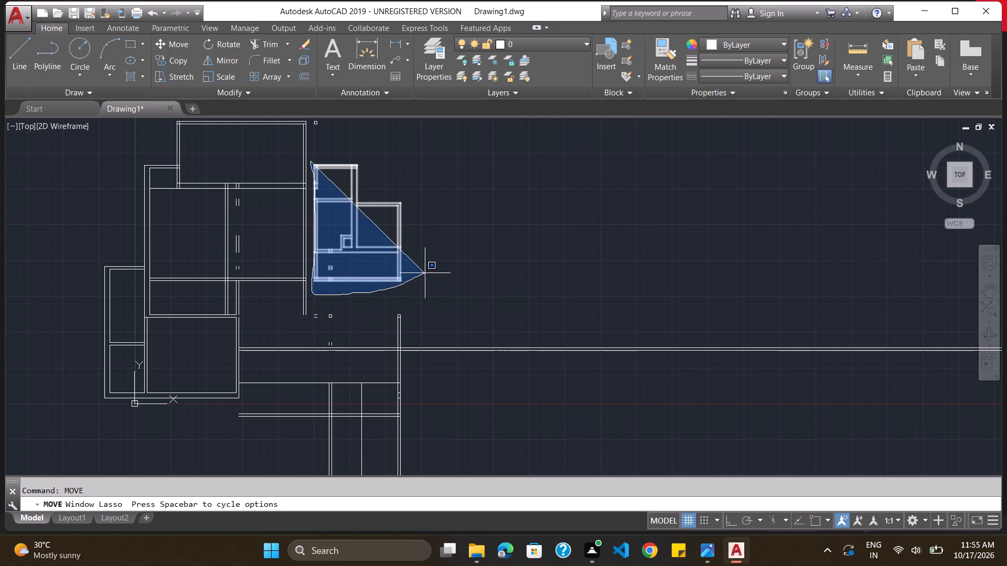
left_click_drag(425, 273, 476, 166)
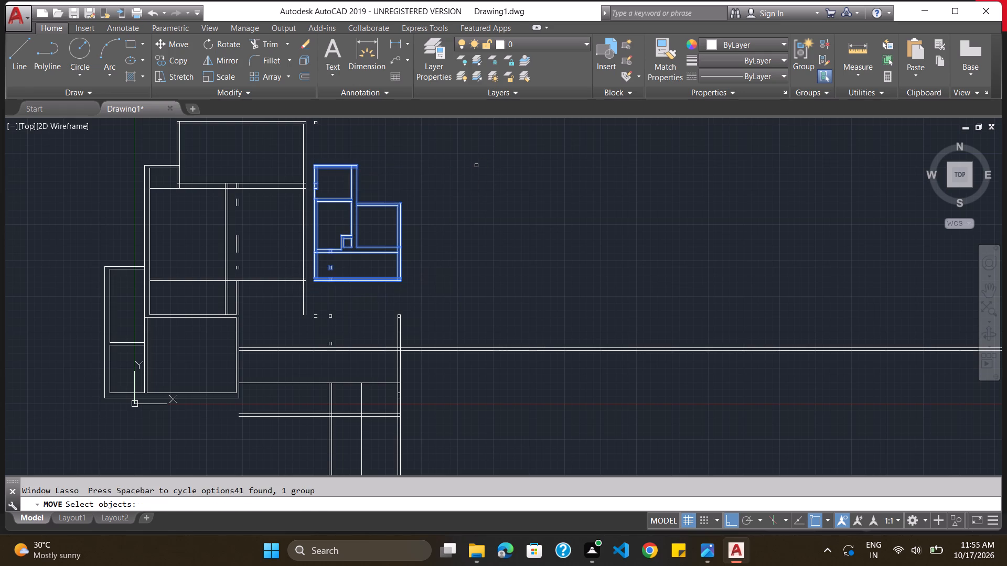
key("Return")
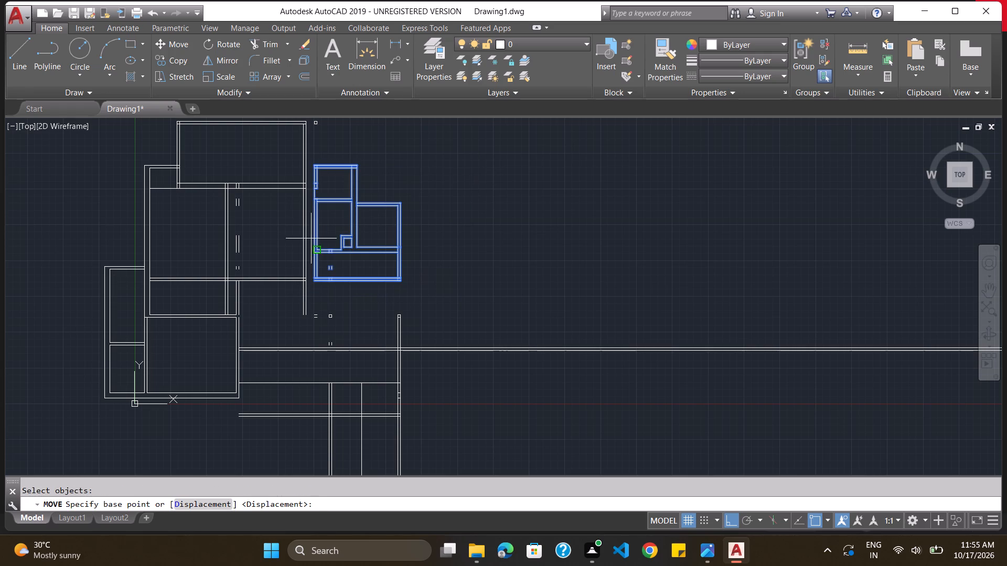
scroll(315, 282, "up", 2, "ctrl")
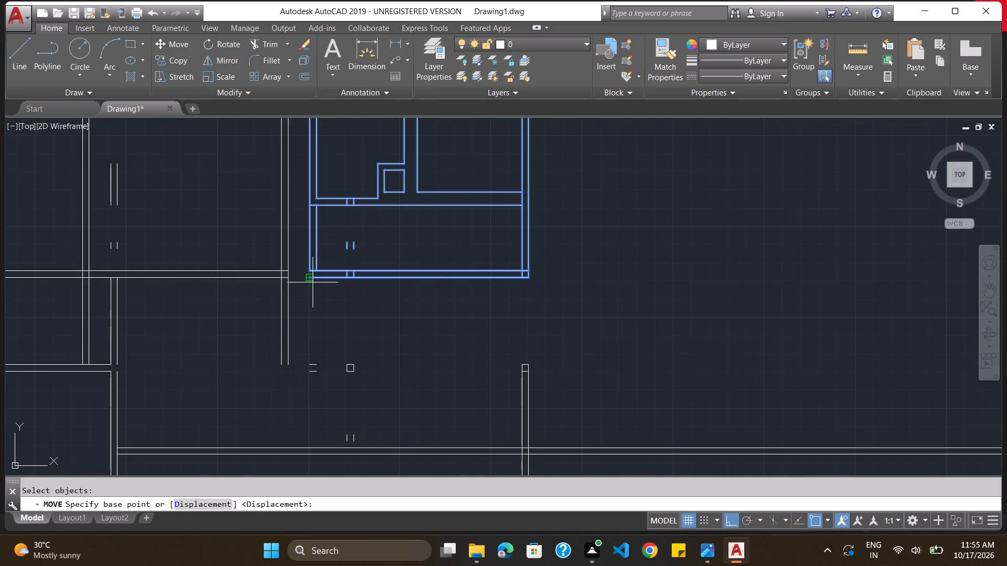
left_click_drag(308, 279, 283, 282)
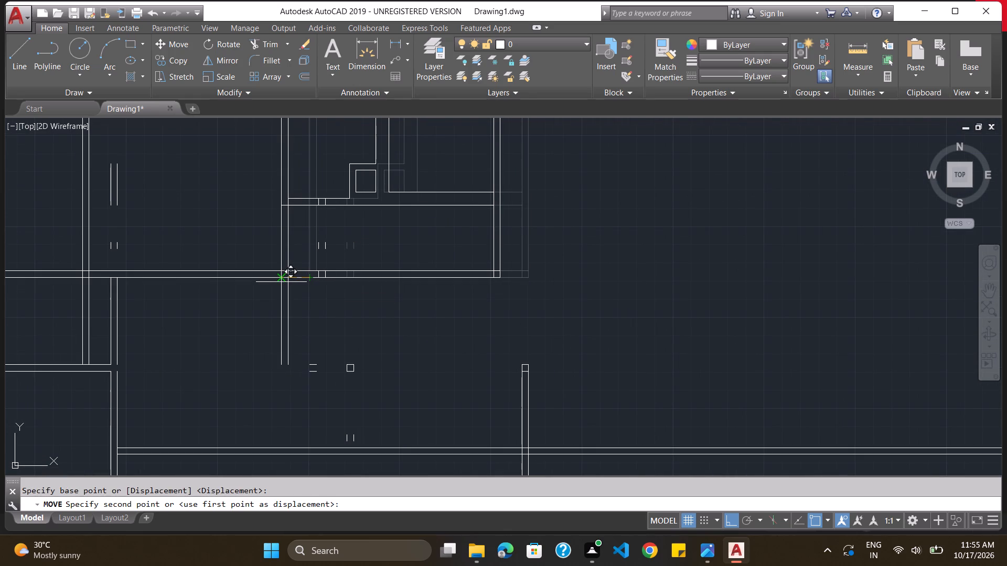
left_click(281, 282)
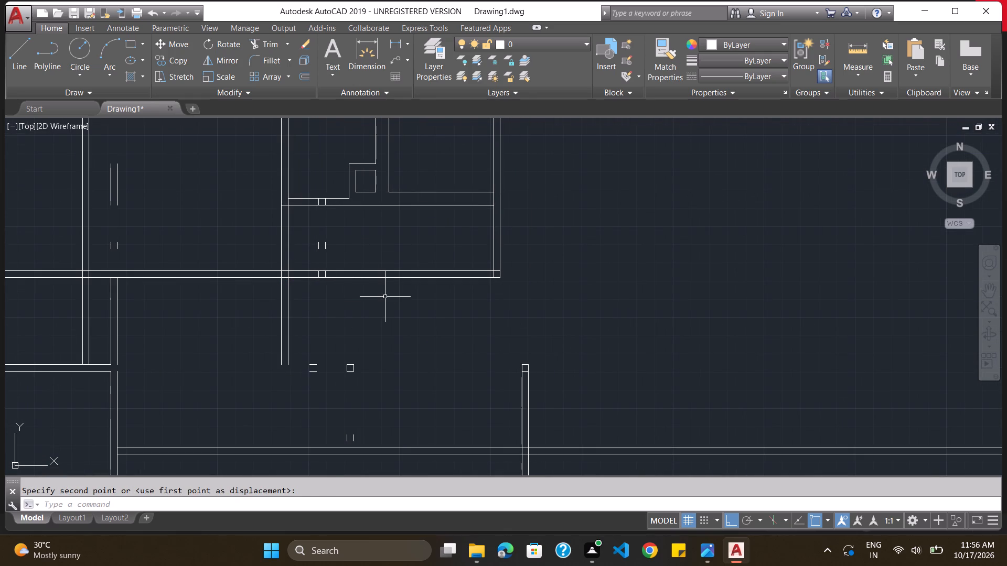
scroll(385, 297, "down", 3, "ctrl")
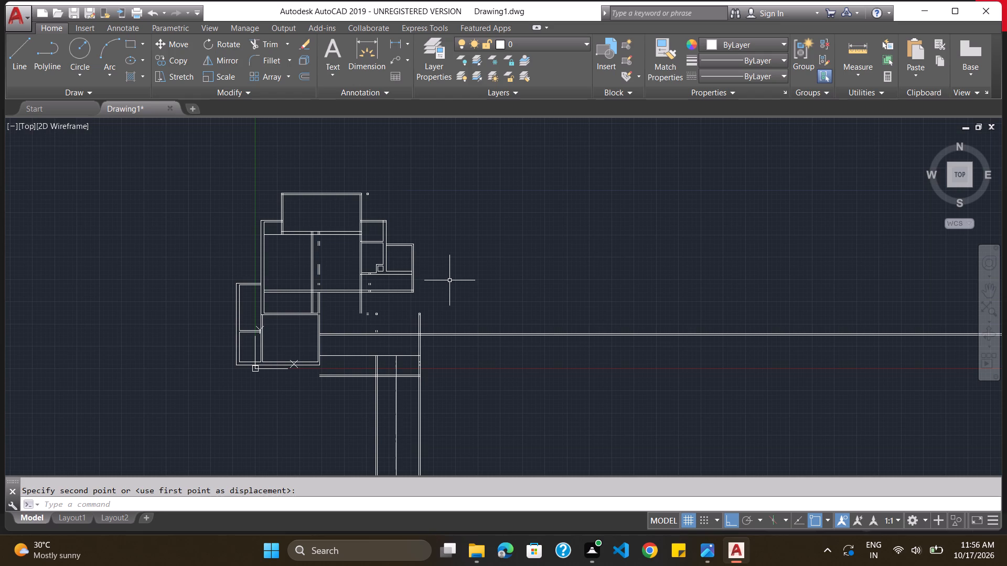
key("Escape")
Ungroup the relocated block of small-room walls east of the middle room.
scroll(449, 280, "up", 3, "ctrl")
scroll(449, 280, "down", 2, "ctrl")
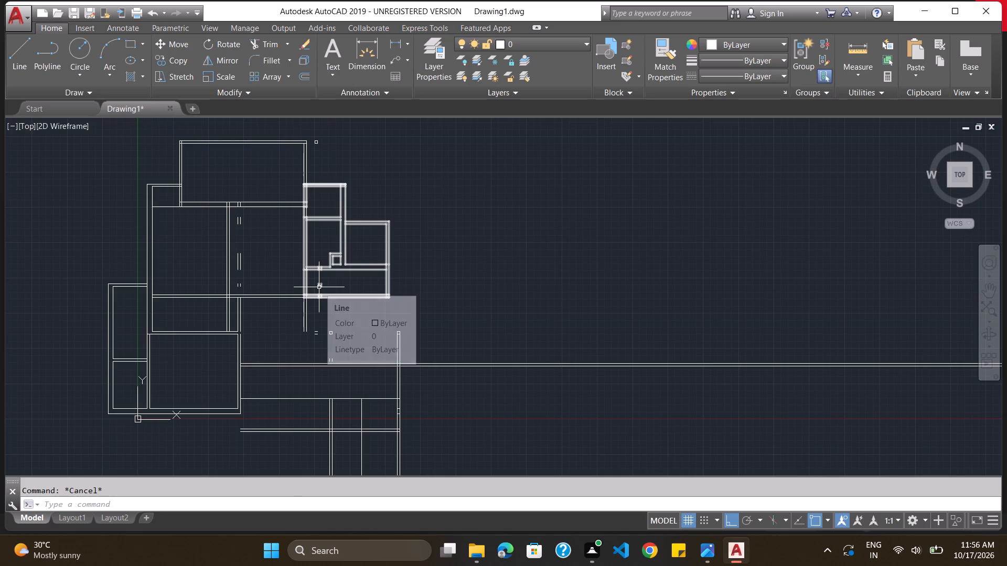
key("Escape")
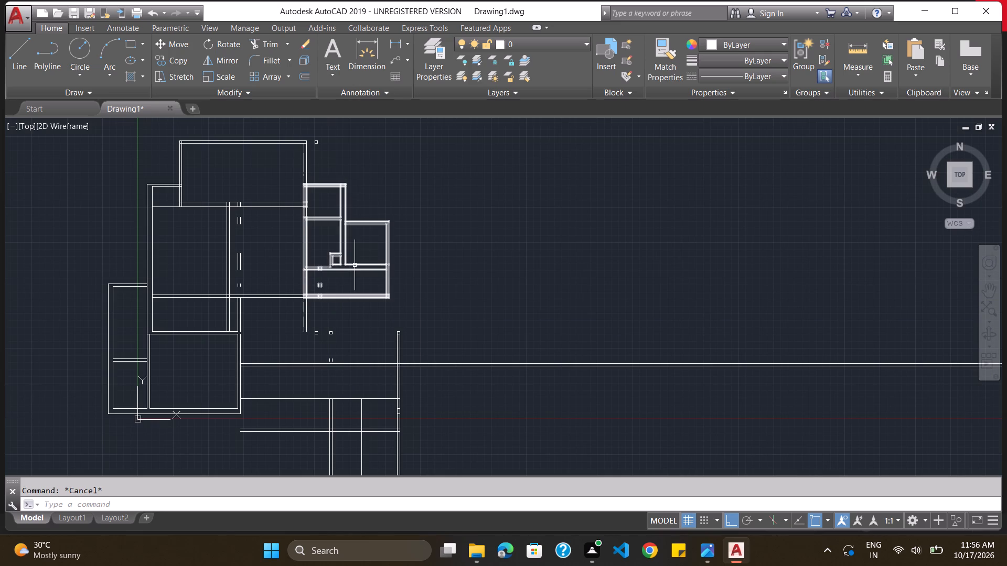
type("un")
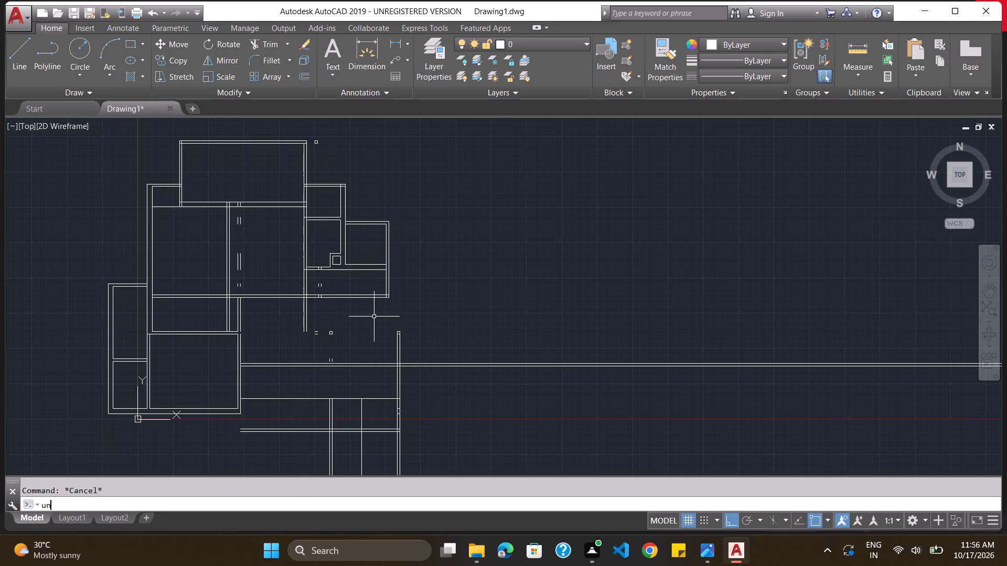
key("Down")
key("Return")
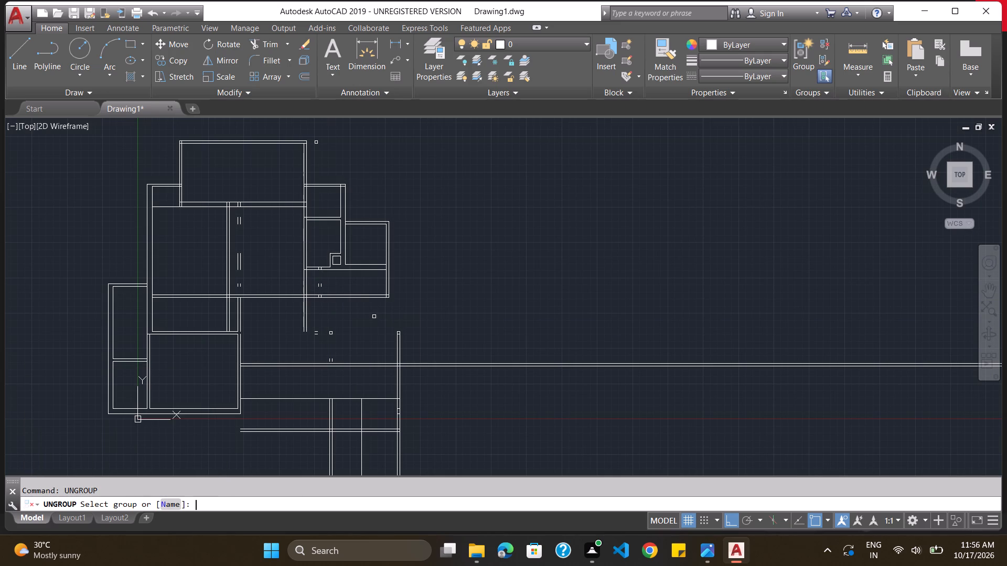
left_click(365, 266)
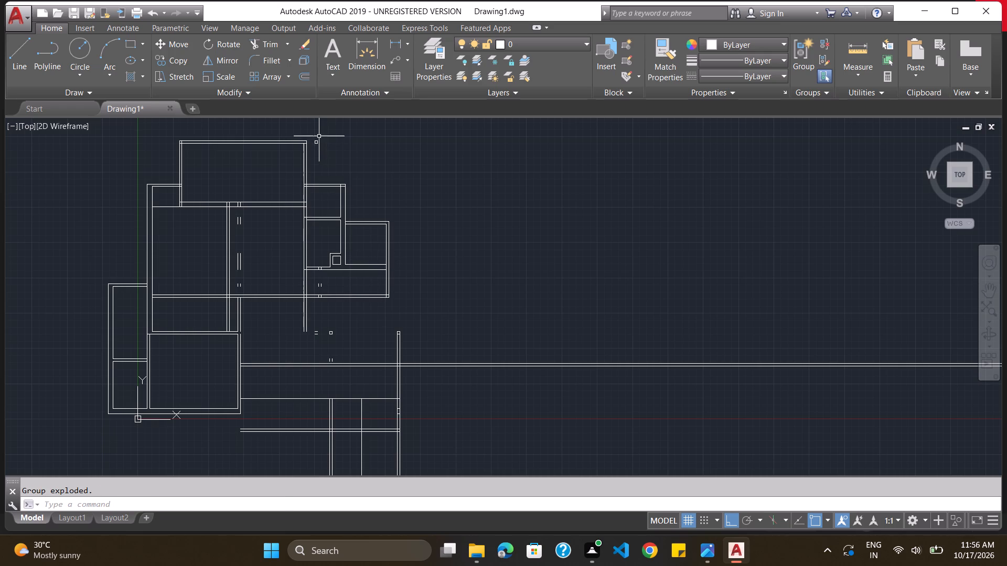
Erase the tiny square beside the top room's upper-right corner and the short stray wall fragments inside the middle room.
left_click_drag(317, 136, 326, 137)
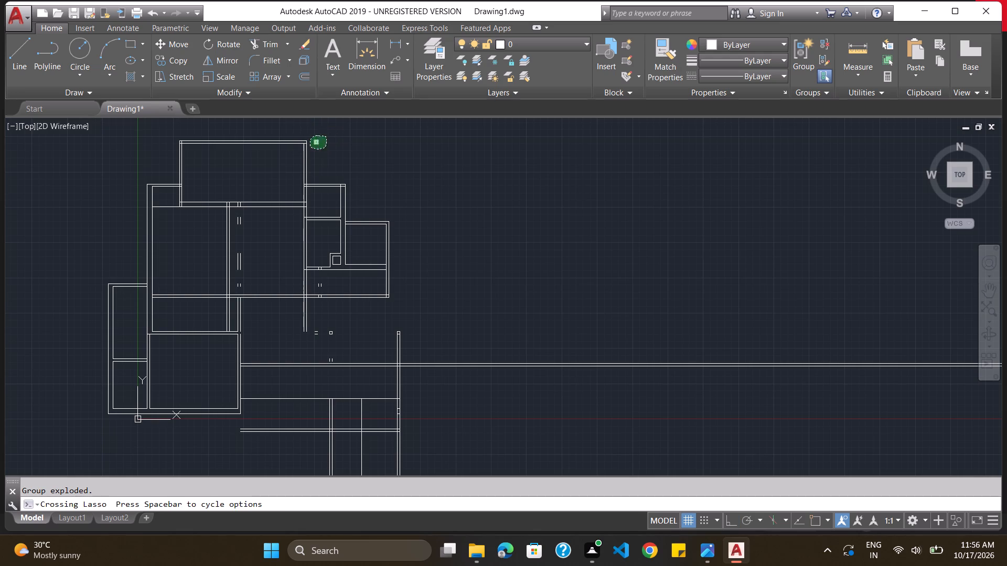
key("Delete")
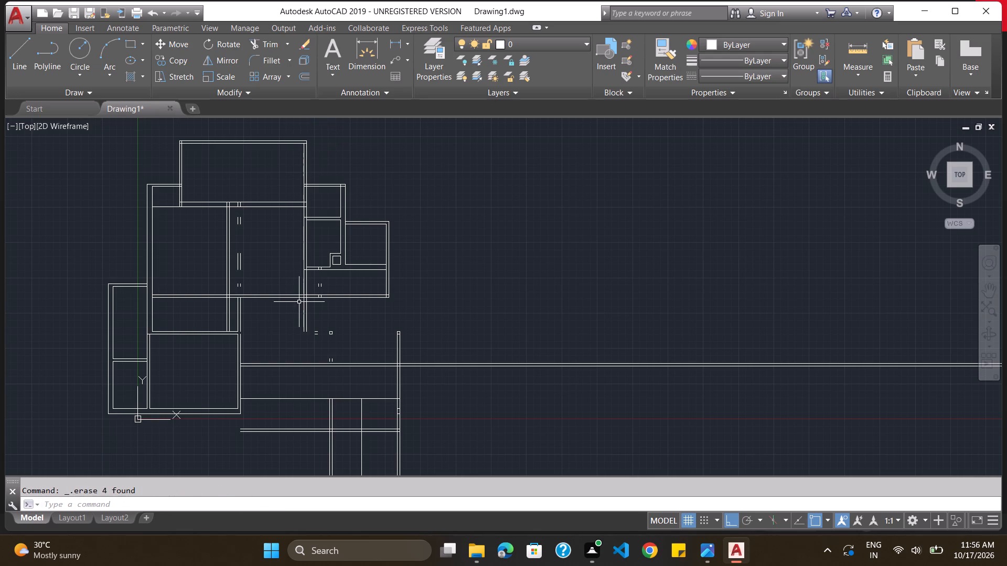
left_click_drag(238, 213, 233, 270)
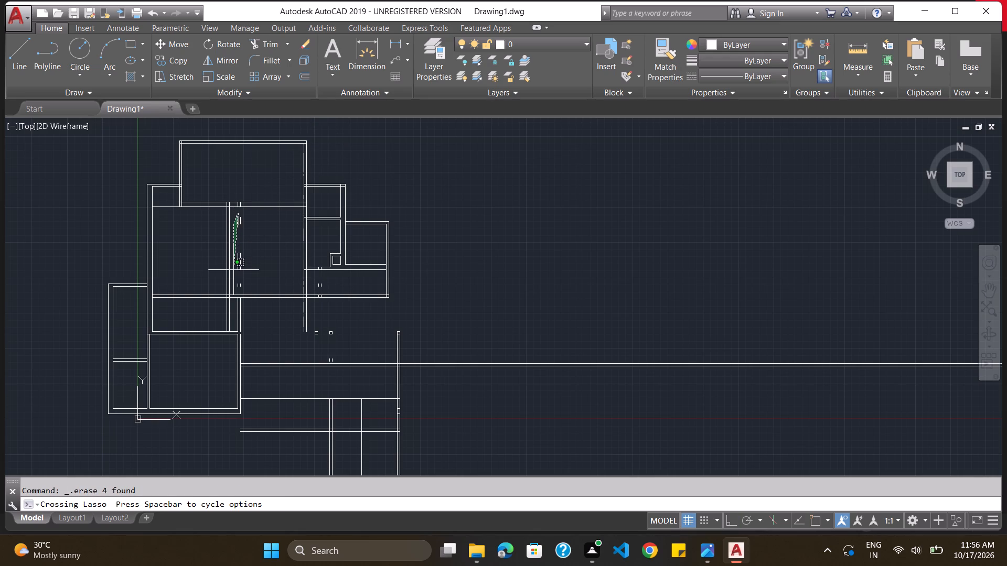
left_click_drag(233, 270, 251, 288)
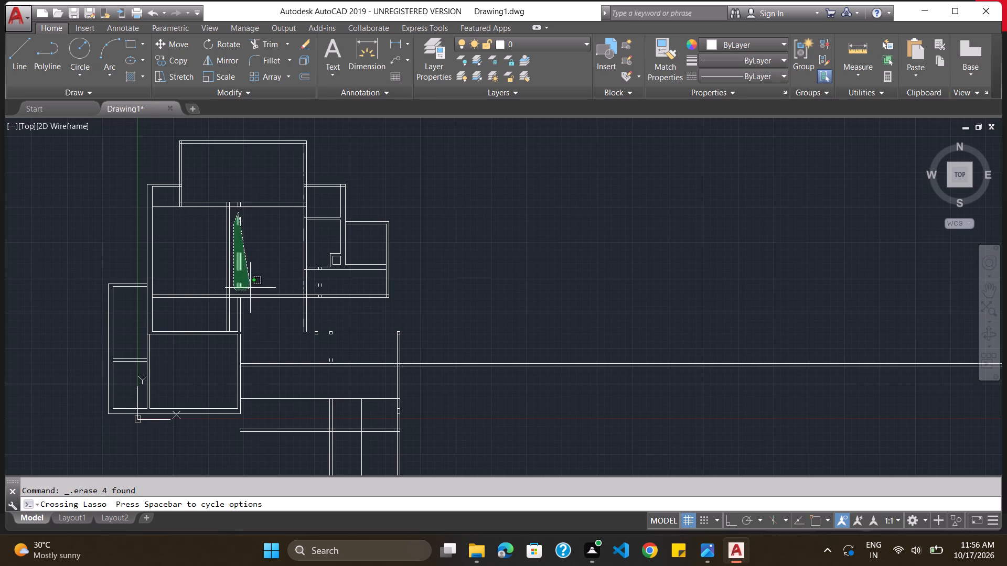
left_click_drag(251, 288, 284, 268)
key("Delete")
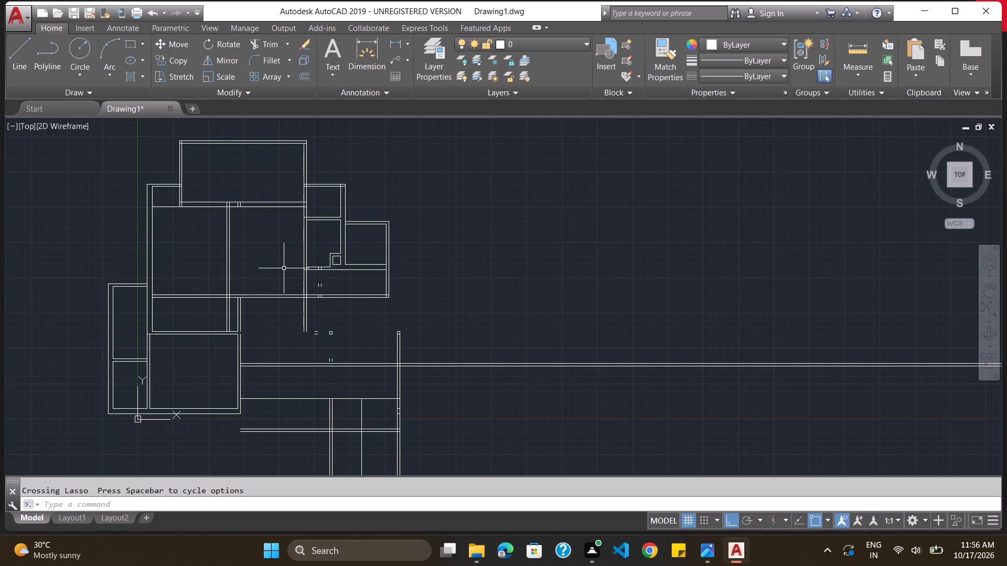
Erase all leftover horizontal and vertical wall lines and stray fragments southeast of the rooms, below the relocated block.
left_click_drag(281, 357, 310, 463)
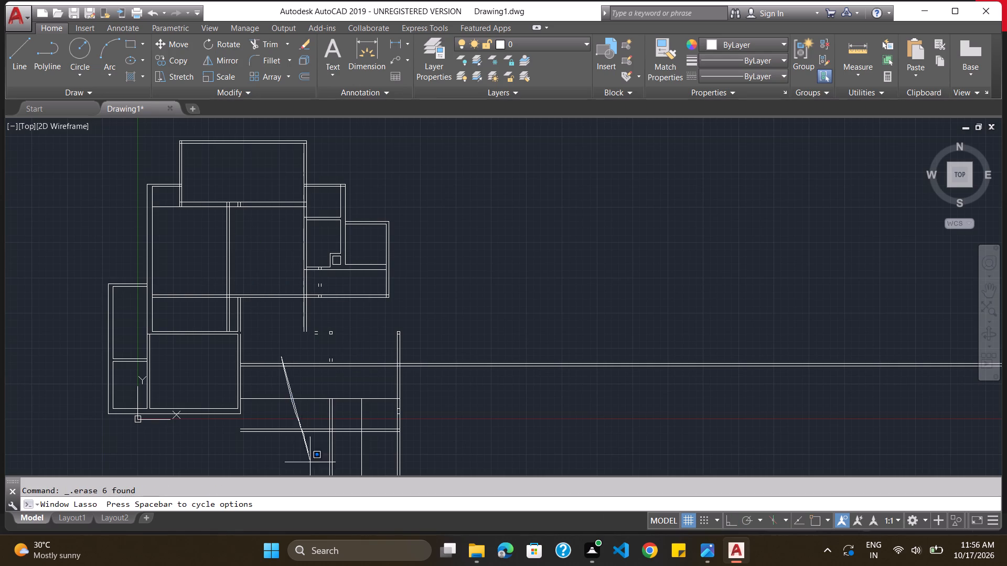
left_click_drag(310, 463, 565, 321)
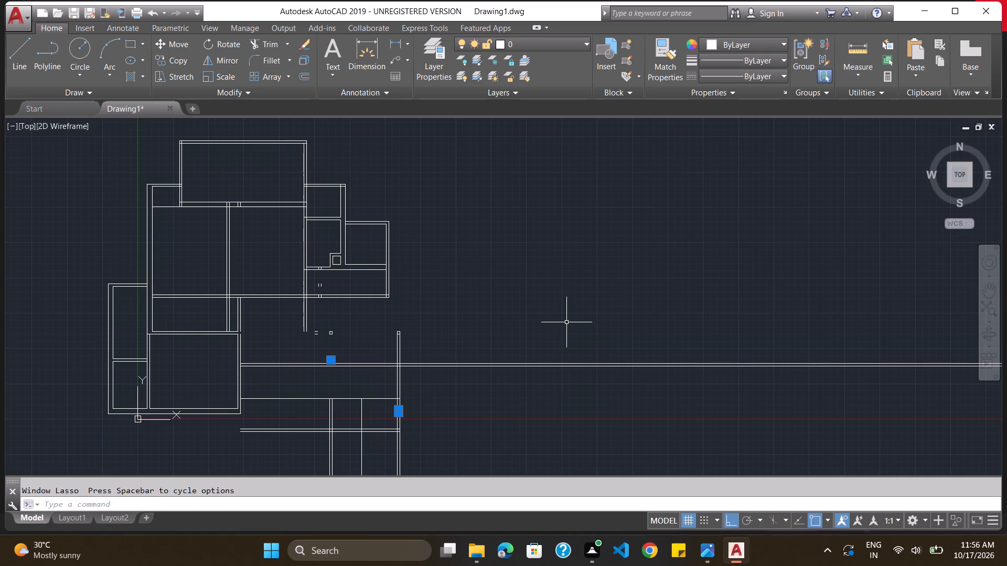
key("Delete")
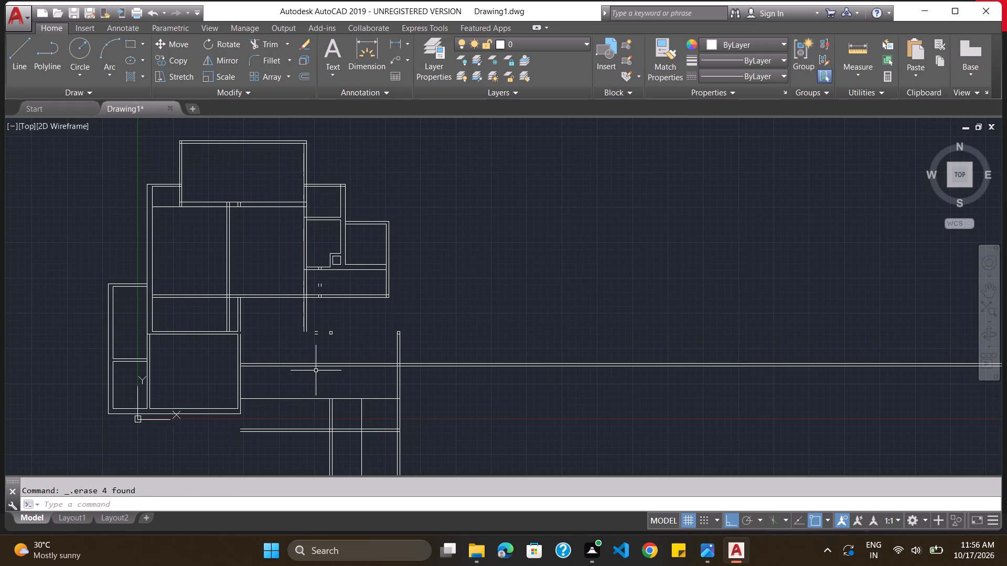
left_click(307, 362)
key("Delete")
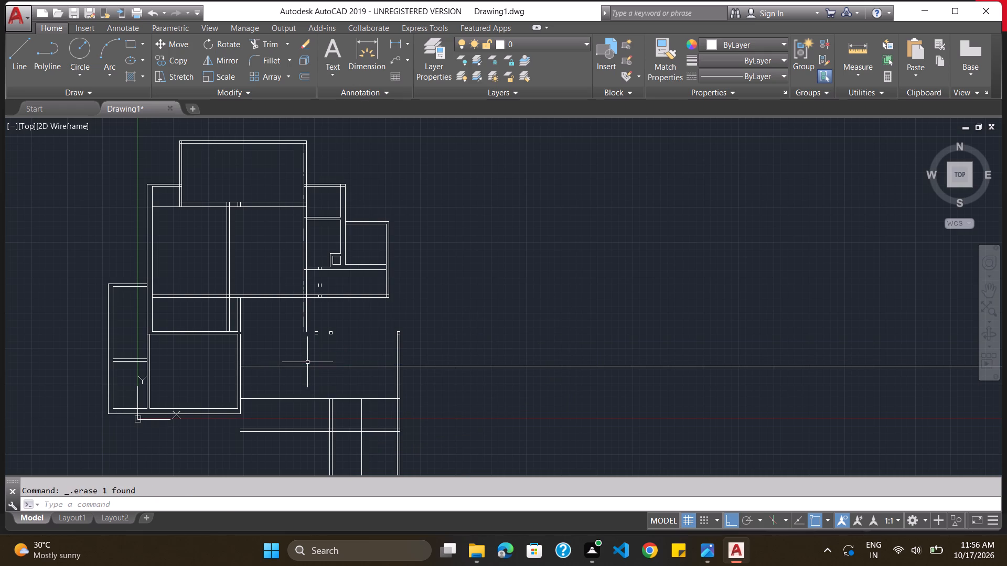
left_click(307, 367)
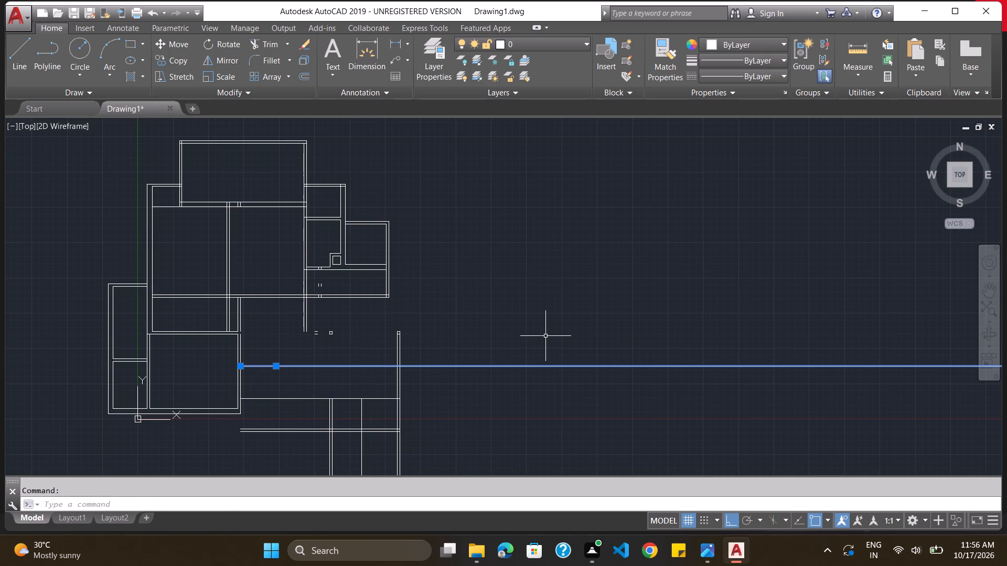
key("Delete")
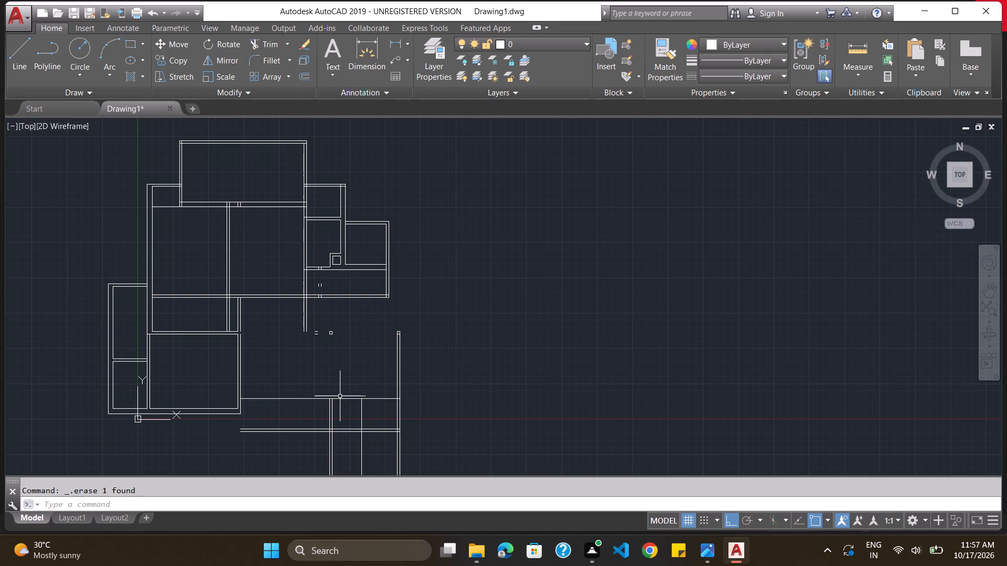
left_click(340, 400)
key("Delete")
left_click_drag(321, 391, 435, 371)
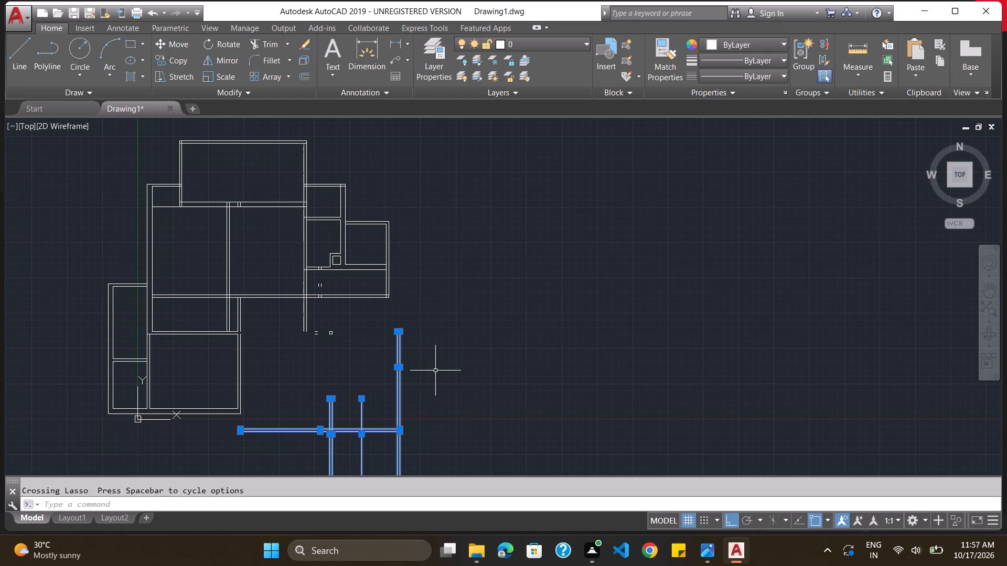
key("Delete")
left_click_drag(415, 328, 322, 320)
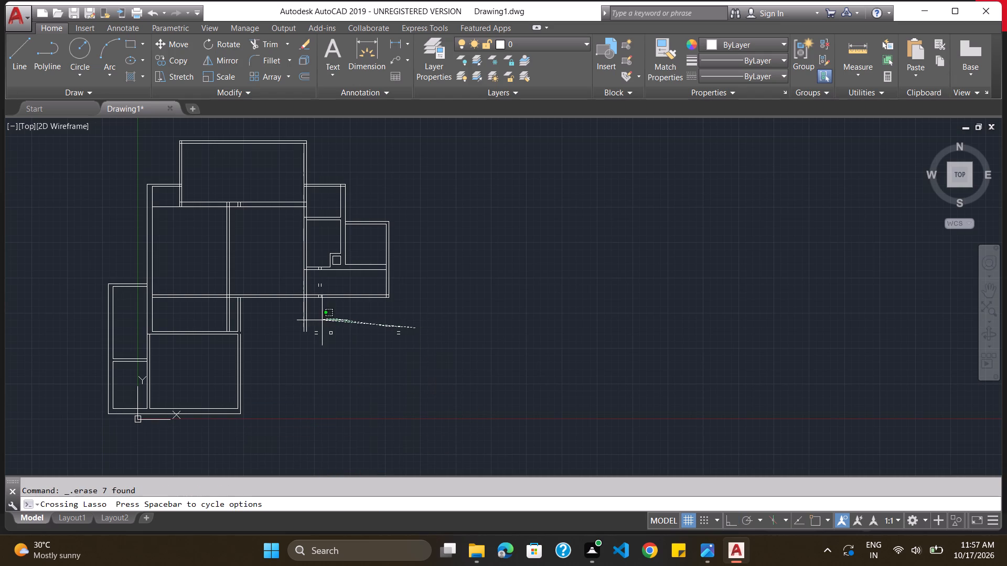
left_click_drag(322, 320, 500, 309)
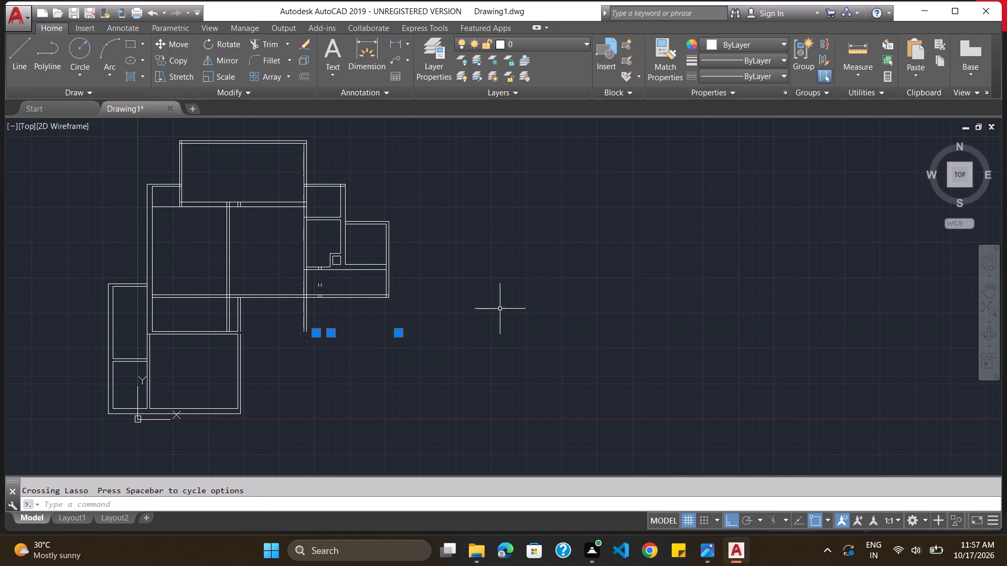
key("Delete")
Trim both lines of the middle room's right wall where they cross the thickness of the lower horizontal wall.
scroll(357, 308, "up", 1, "ctrl")
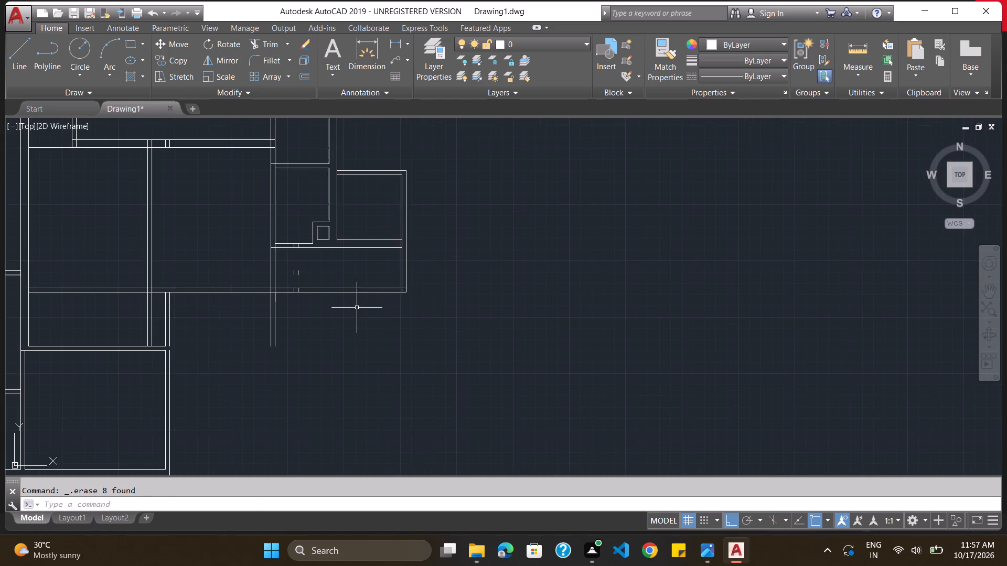
scroll(357, 308, "up", 1, "ctrl")
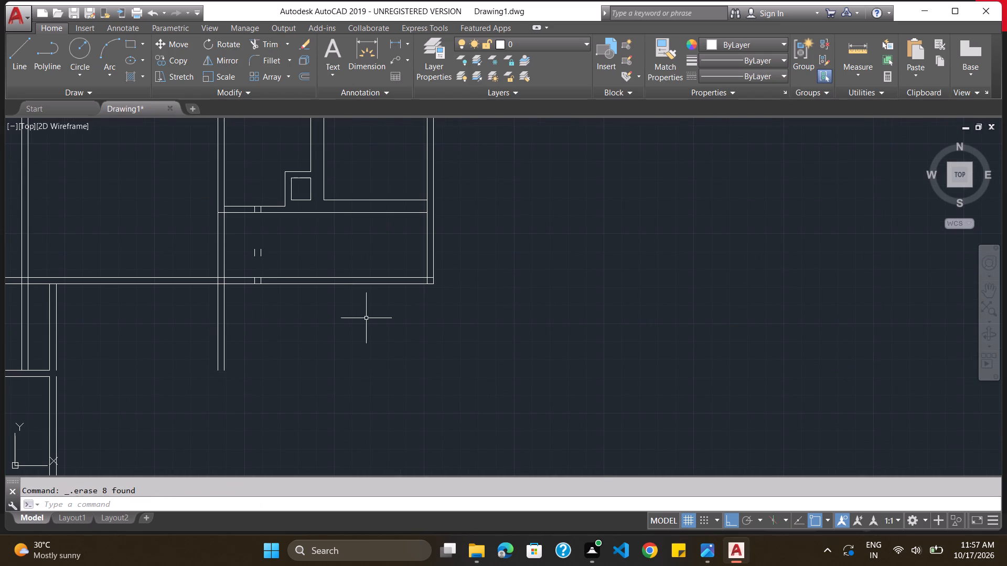
key("Escape")
type("trim")
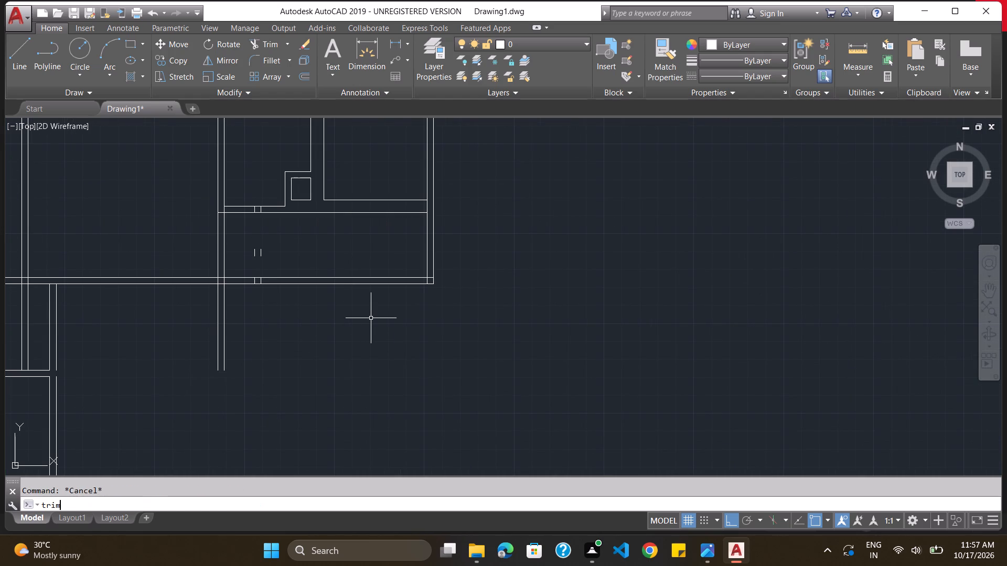
key("Return")
key("Return")
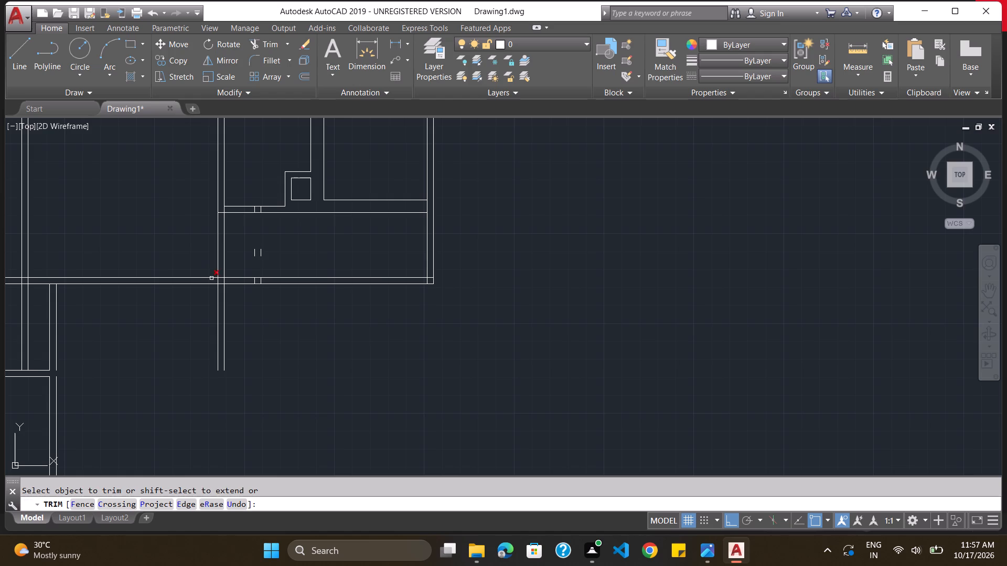
scroll(213, 284, "up", 3, "ctrl")
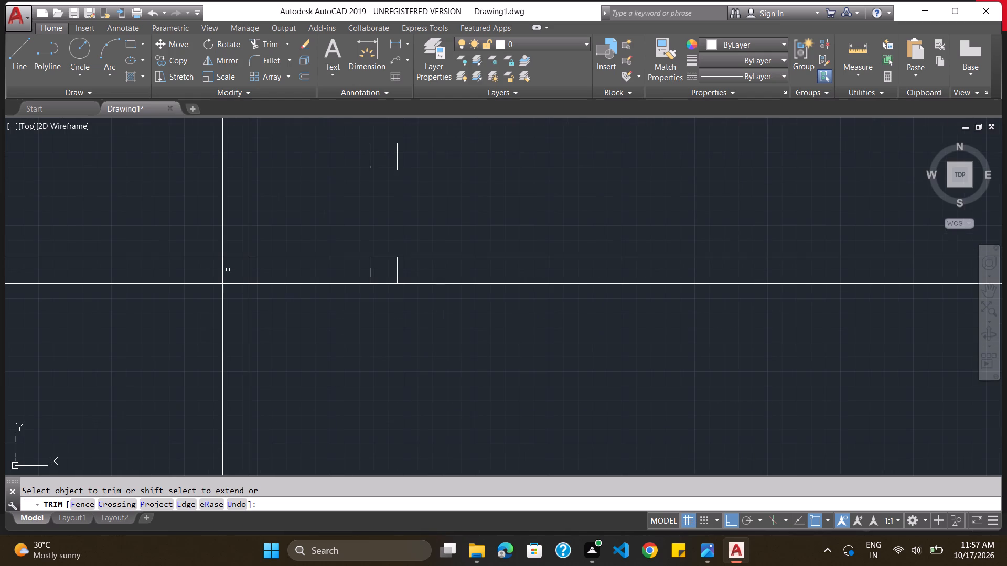
left_click(223, 271)
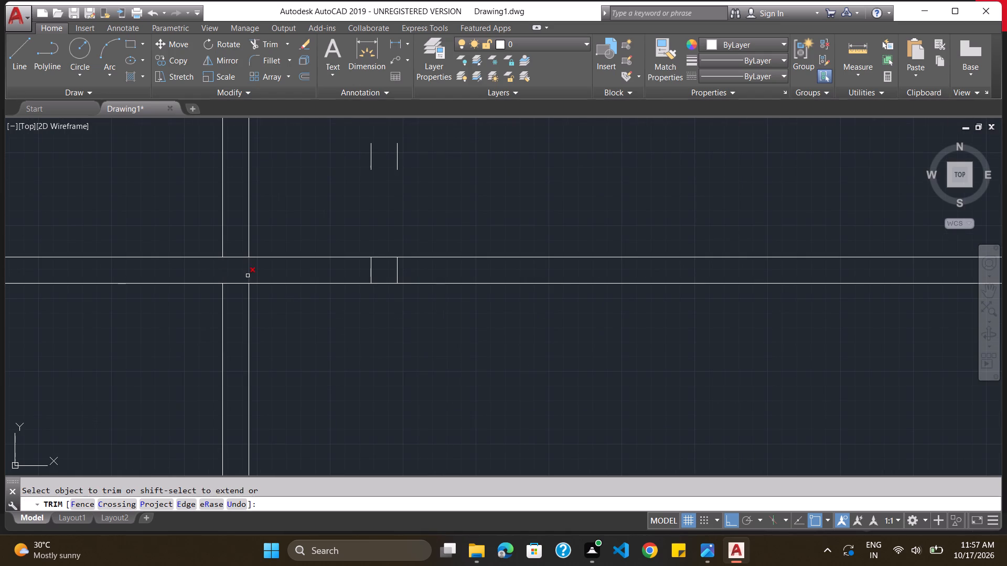
left_click(248, 276)
left_click(250, 302)
key("Escape")
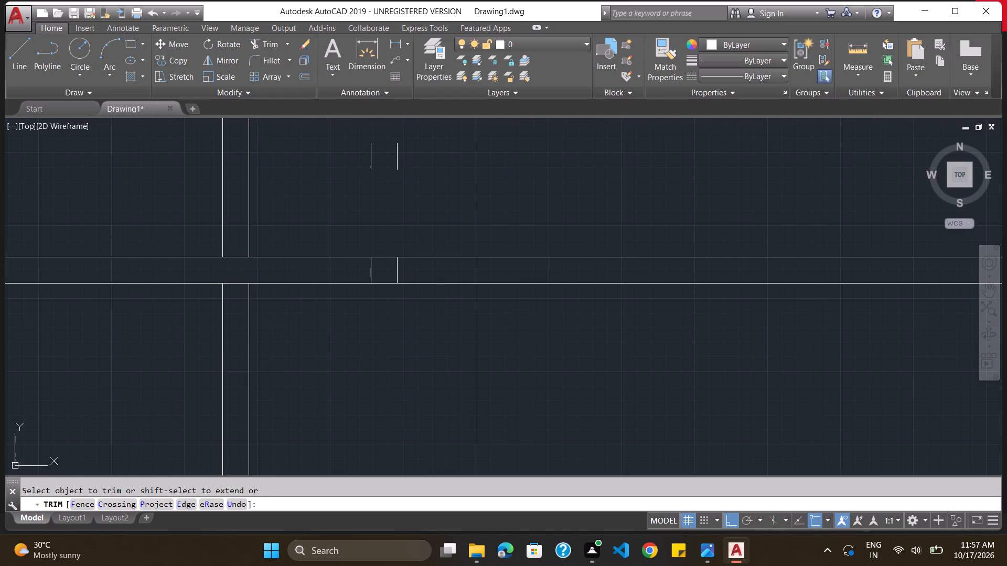
Erase the two vertical wall stubs below the lower wall and the two pairs of short fragments in and just above it.
left_click(250, 302)
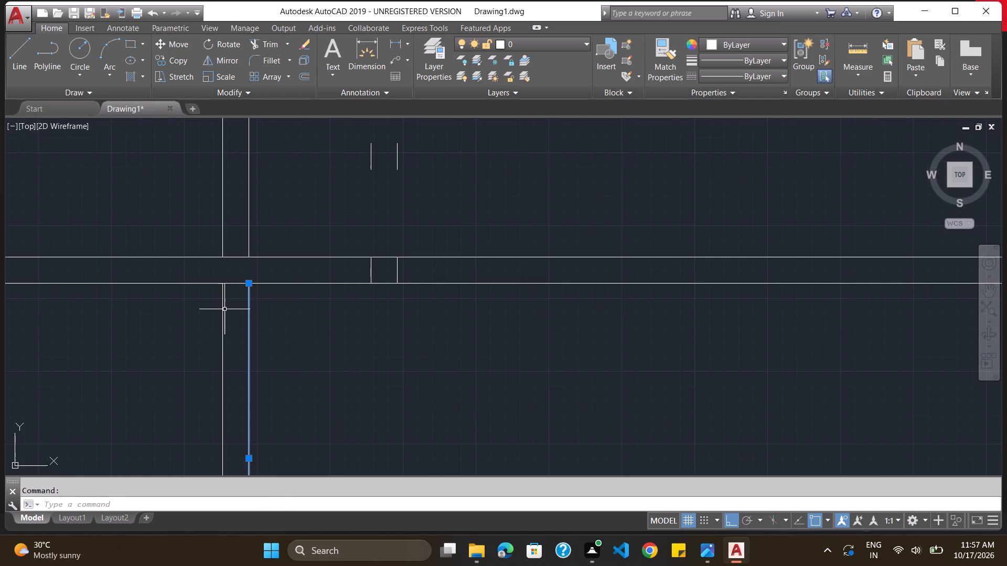
left_click(224, 309)
left_click(223, 309)
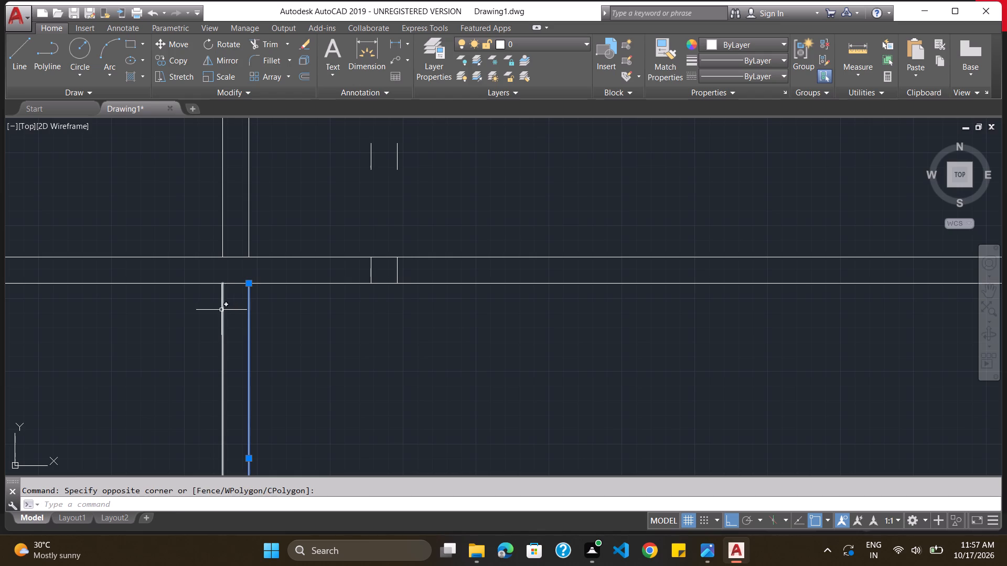
left_click(221, 310)
left_click(371, 268)
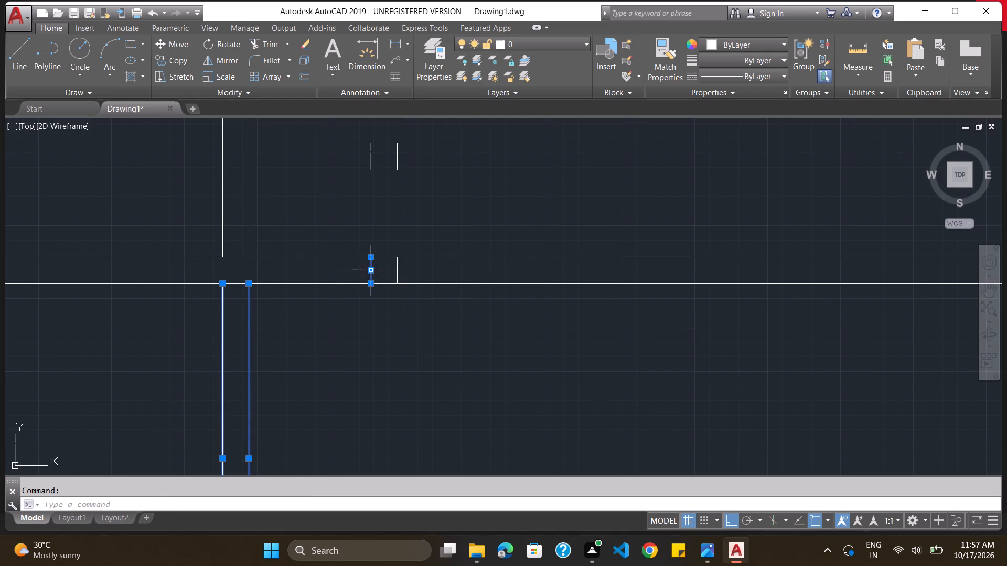
left_click(397, 269)
scroll(397, 269, "down", 2, "ctrl")
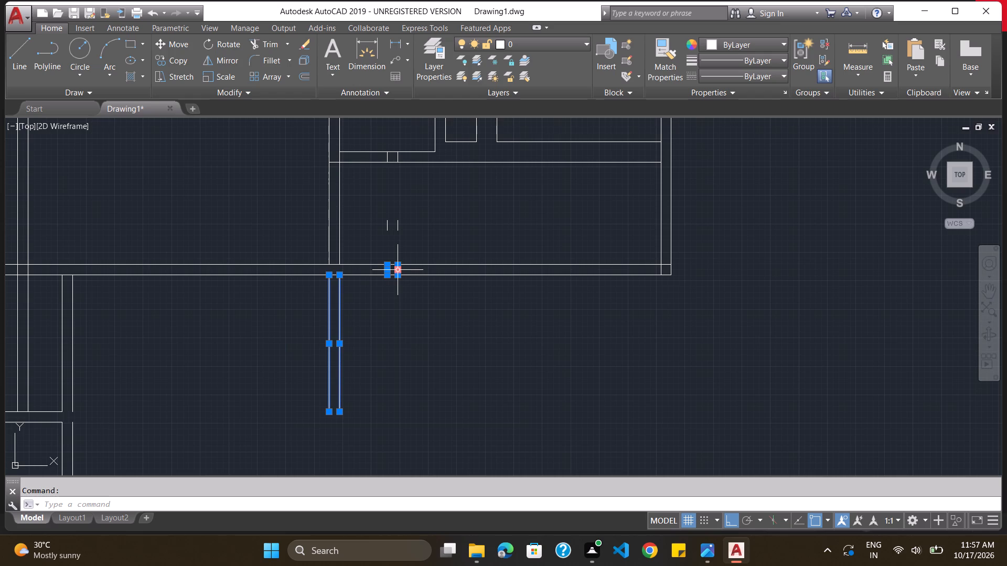
left_click(389, 227)
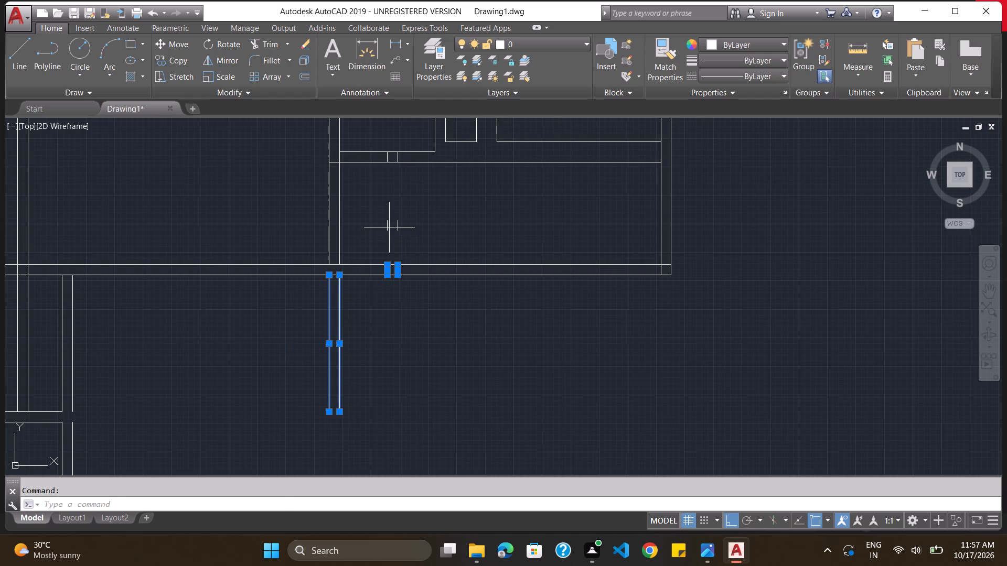
left_click(387, 227)
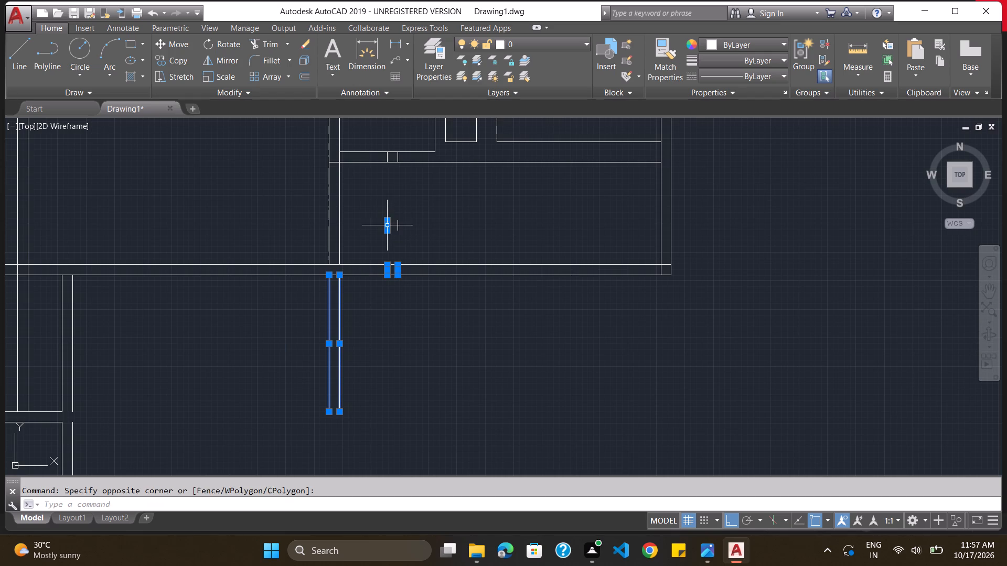
left_click(397, 230)
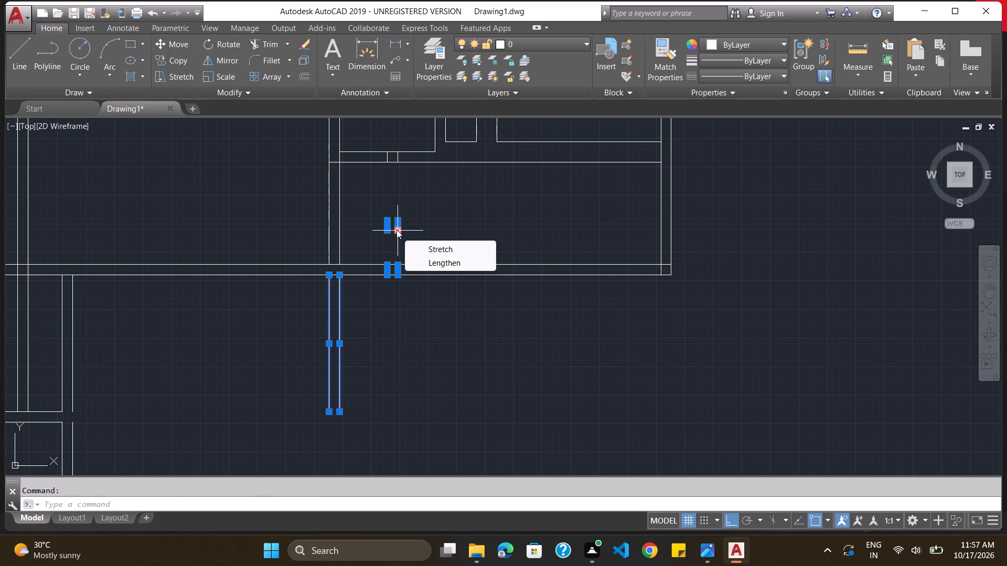
key("Delete")
key("Escape")
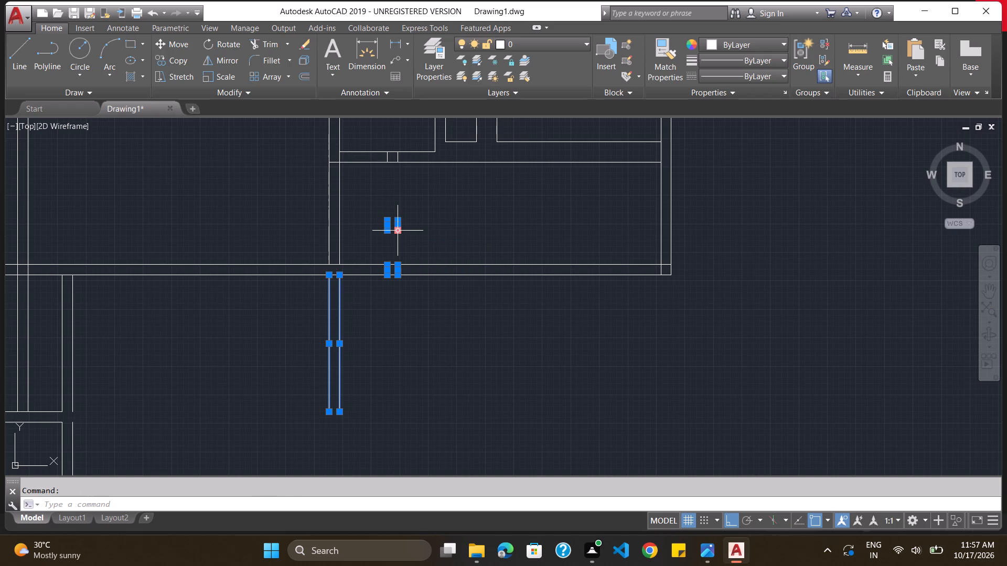
key("Delete")
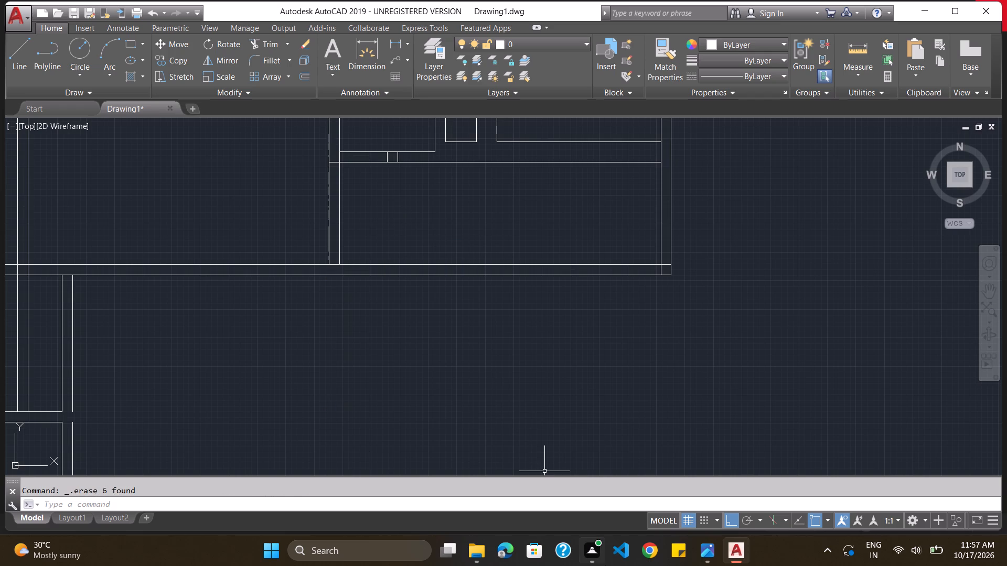
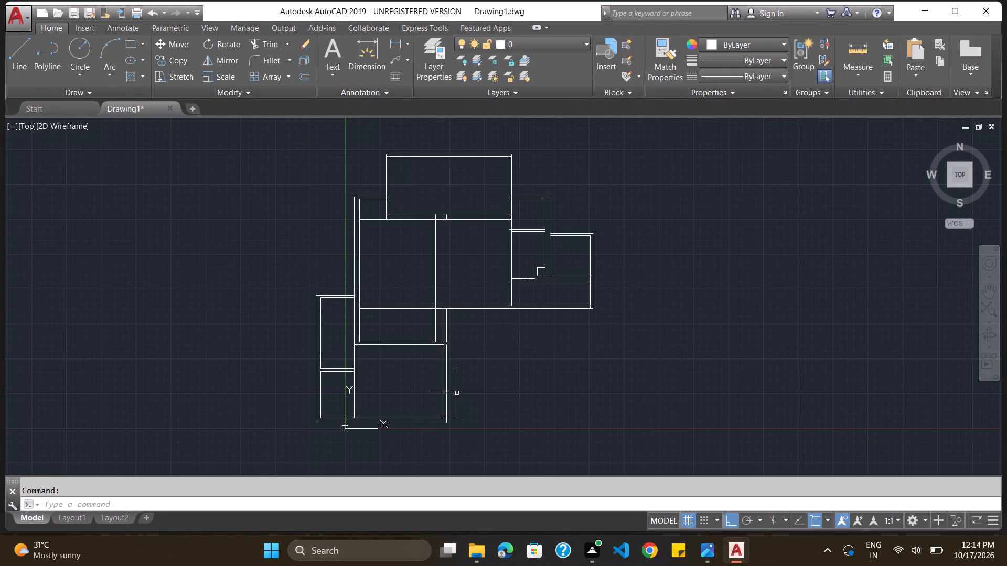
Trim away both lines of the short vertical wall crossing the narrow strip between the middle rooms and the lower room.
key("grave")
key("Escape")
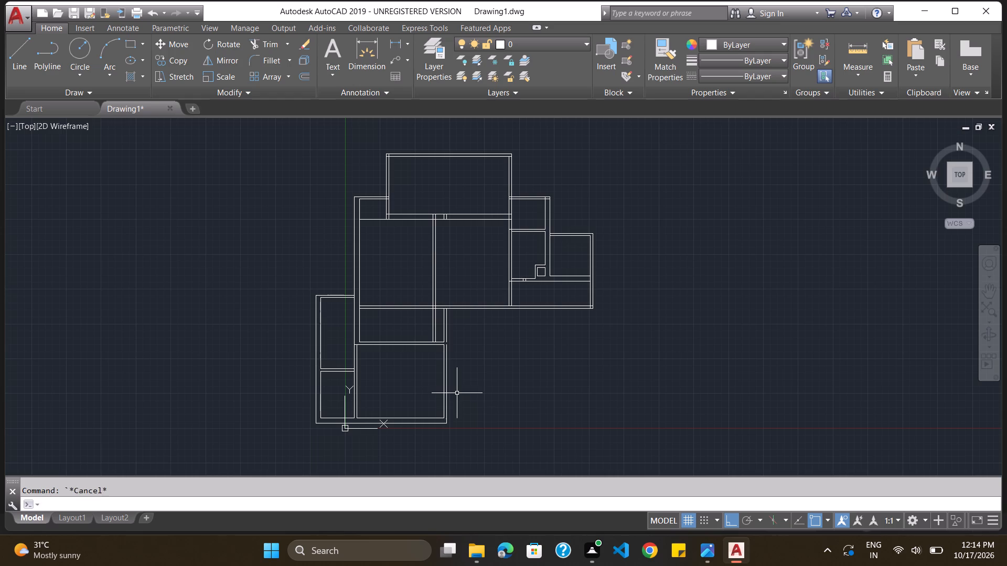
type("trim")
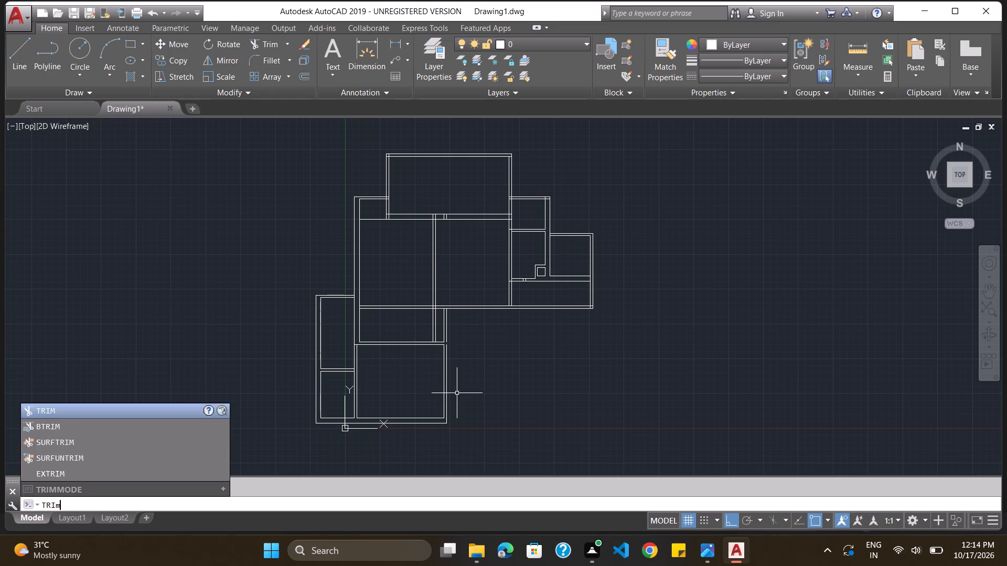
key("Return")
key("Return")
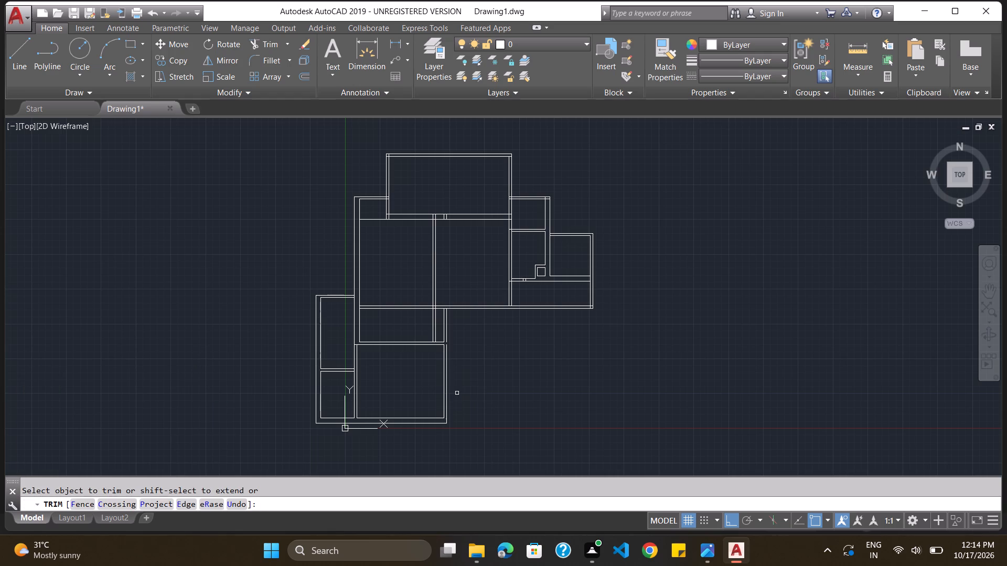
left_click(435, 324)
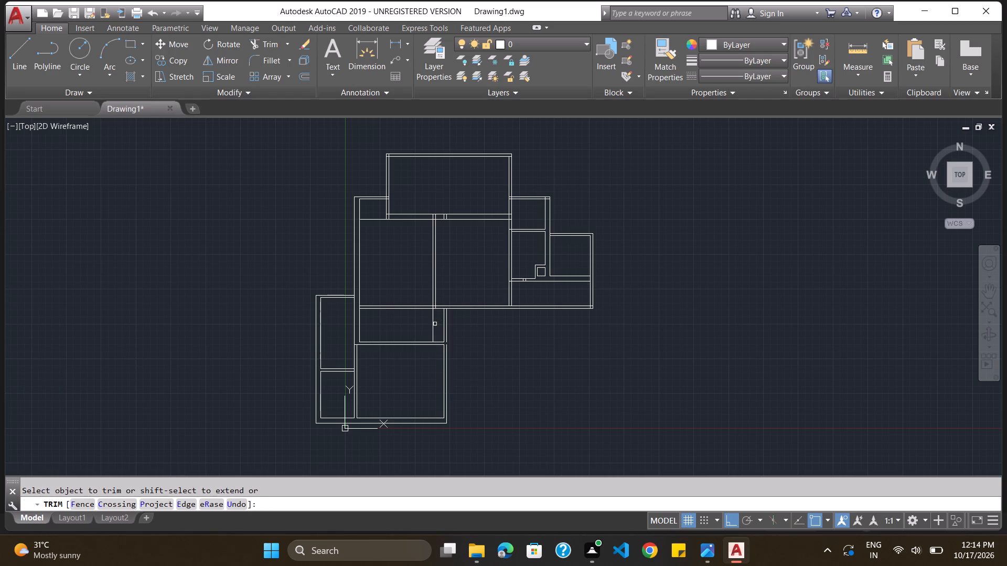
left_click(433, 324)
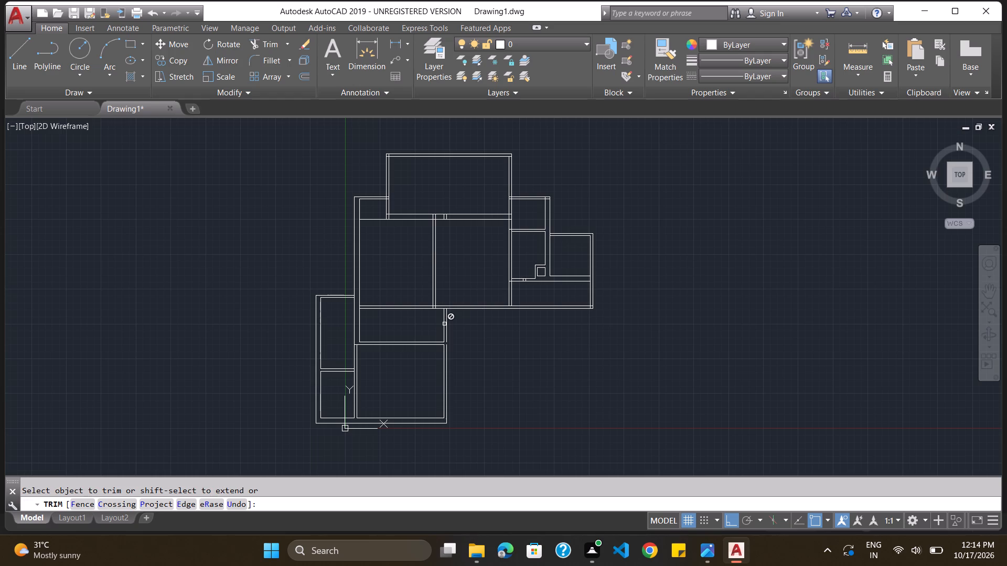
left_click(446, 324)
key("Escape")
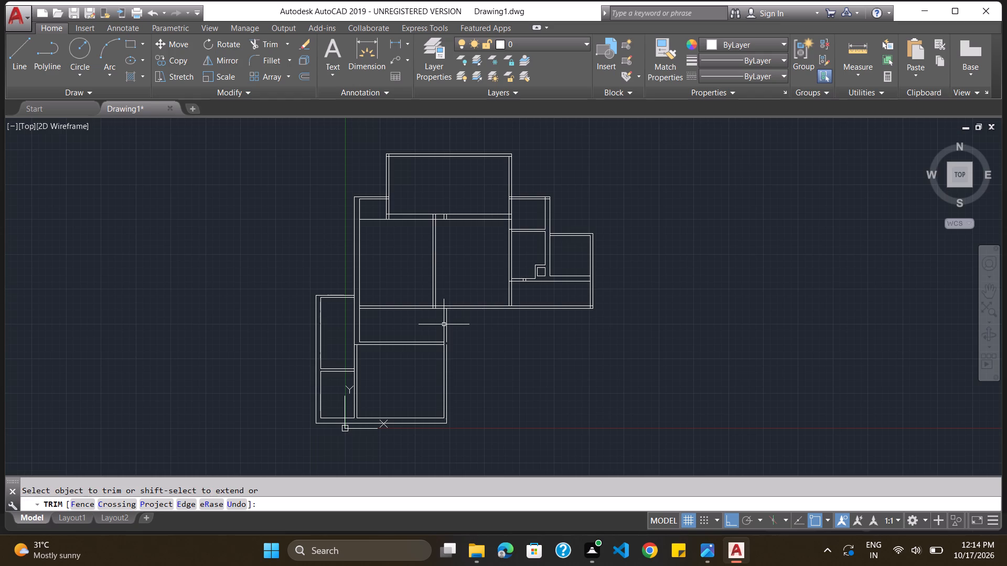
Erase both lines of the short wall closing the east end of the narrow strip above the lower room.
left_click(443, 333)
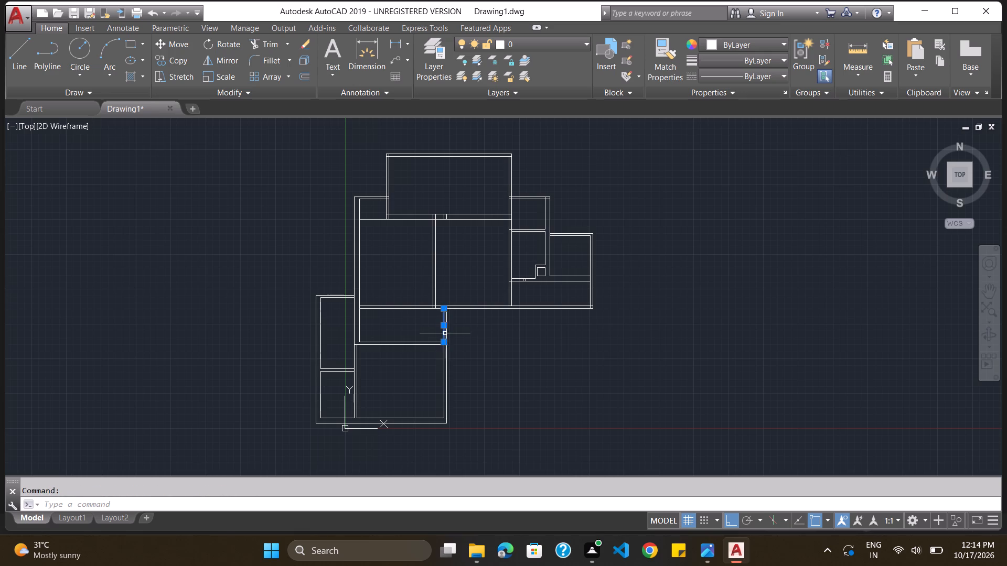
left_click(445, 334)
key("Delete")
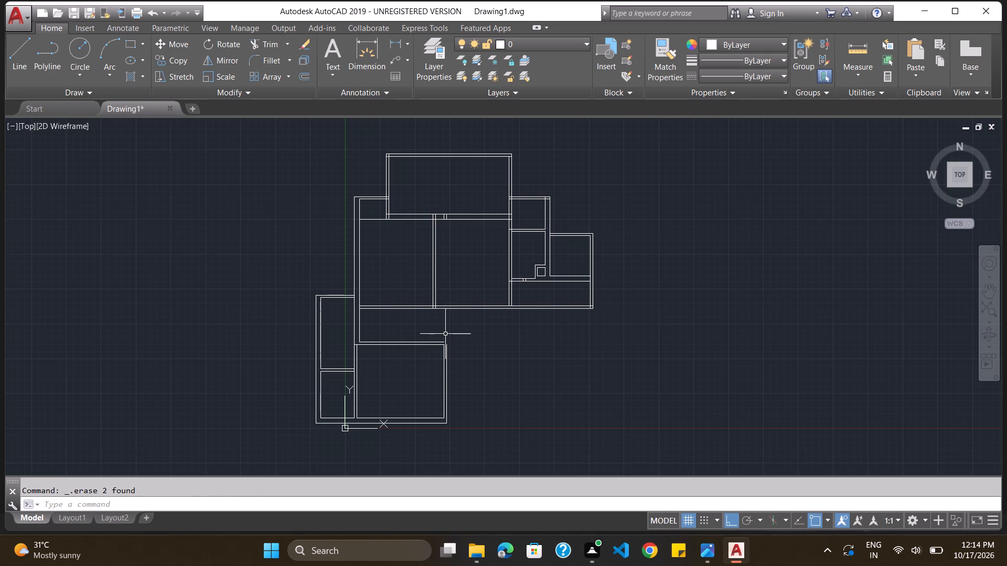
Extend the lower room's outer top line and outer right wall line until they meet at its upper-right corner.
key("Escape")
type("trim")
key("Return")
key("Return")
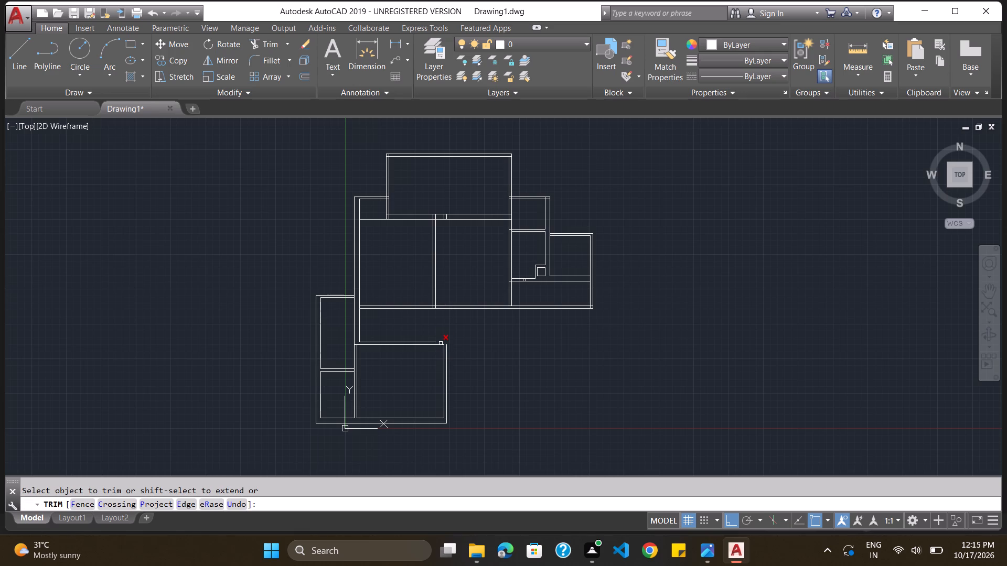
left_click(441, 343, "shift")
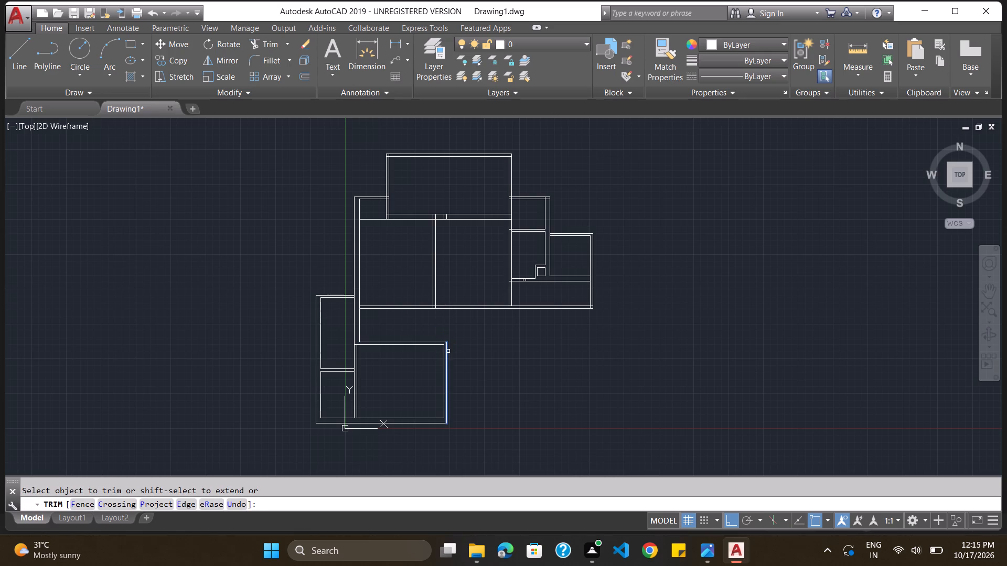
left_click(448, 351, "shift")
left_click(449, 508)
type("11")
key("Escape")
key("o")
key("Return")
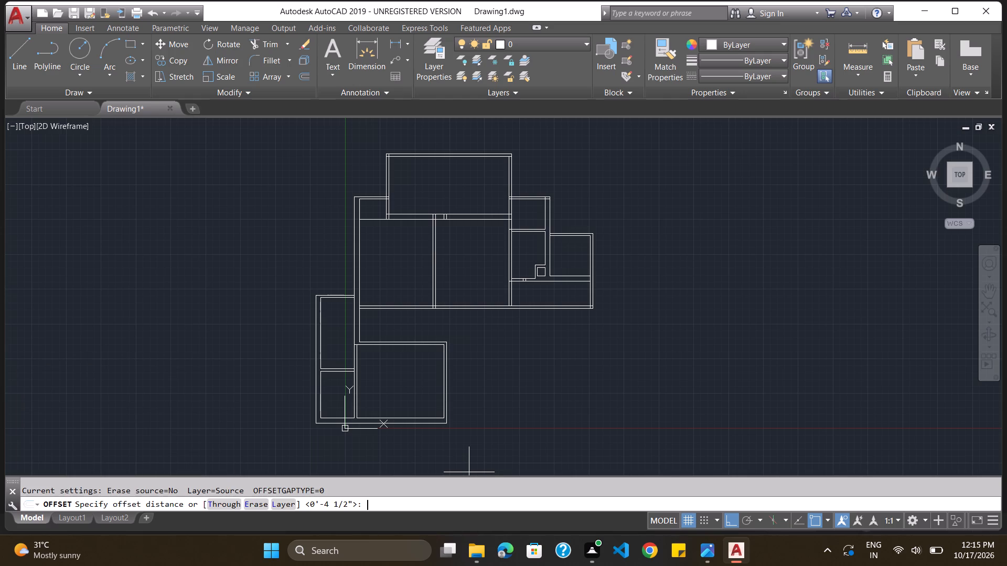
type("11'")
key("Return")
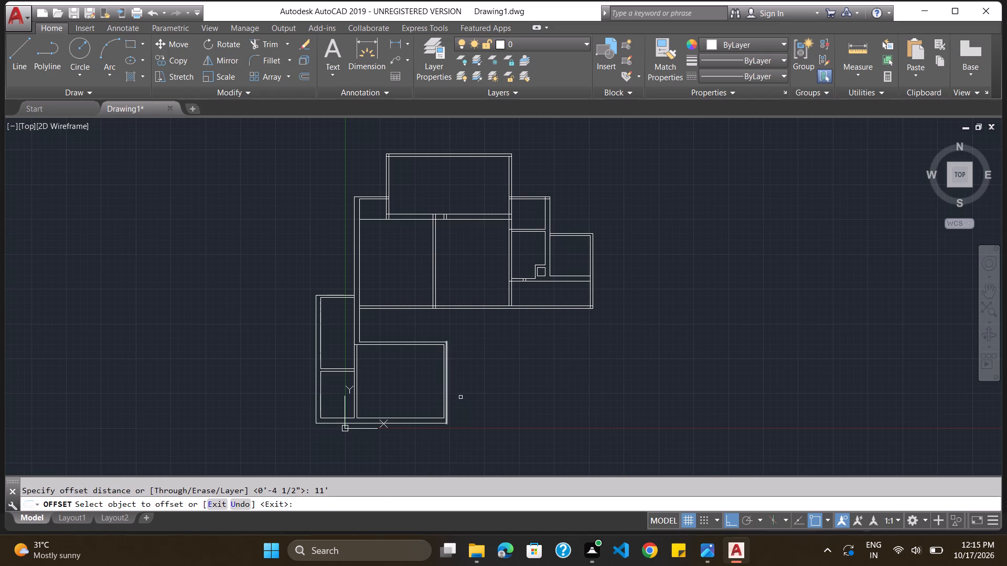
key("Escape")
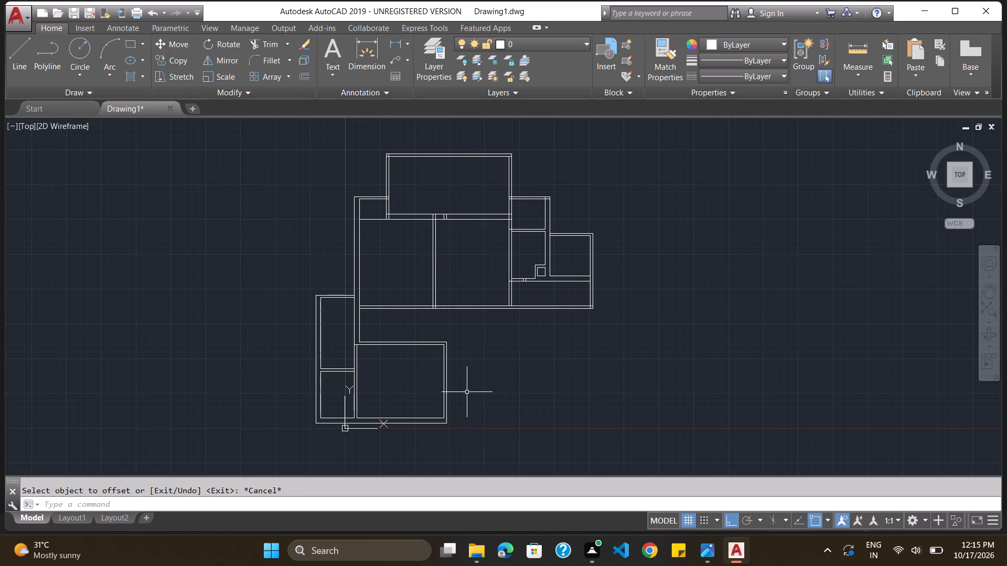
Offset the bottom outer wall line of the east room block 14' downward.
key("o")
key("Return")
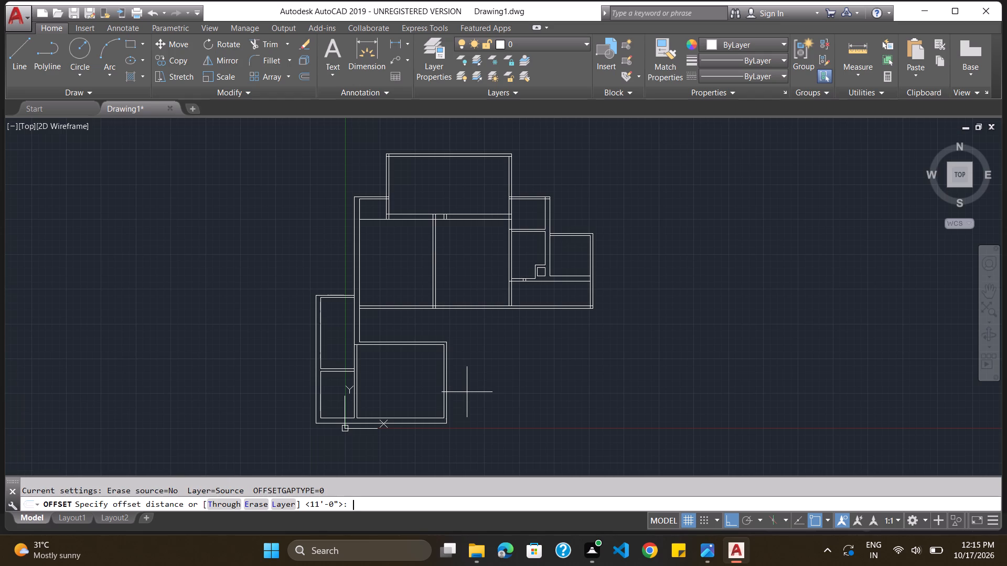
type("14'")
key("Return")
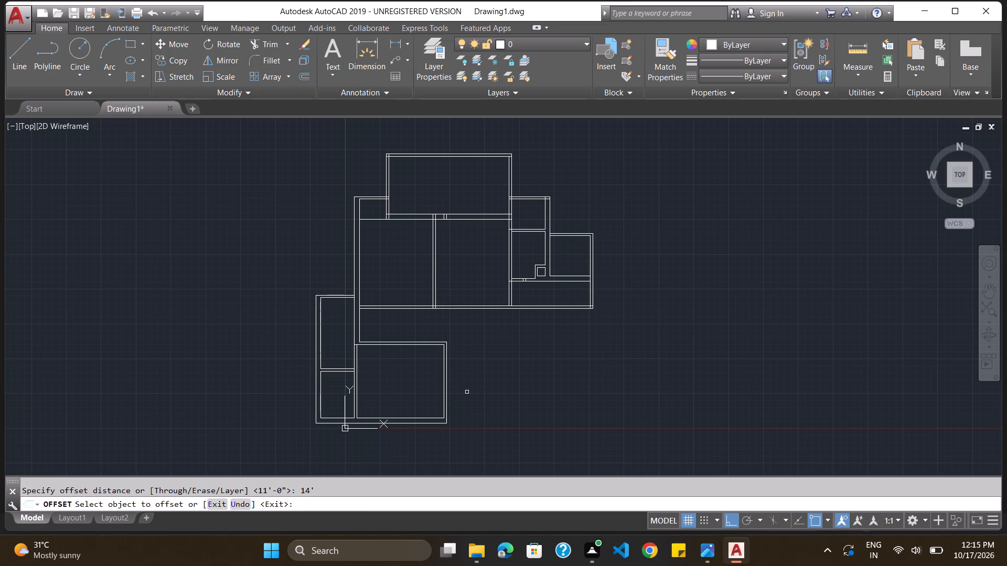
left_click(556, 309)
left_click(577, 433)
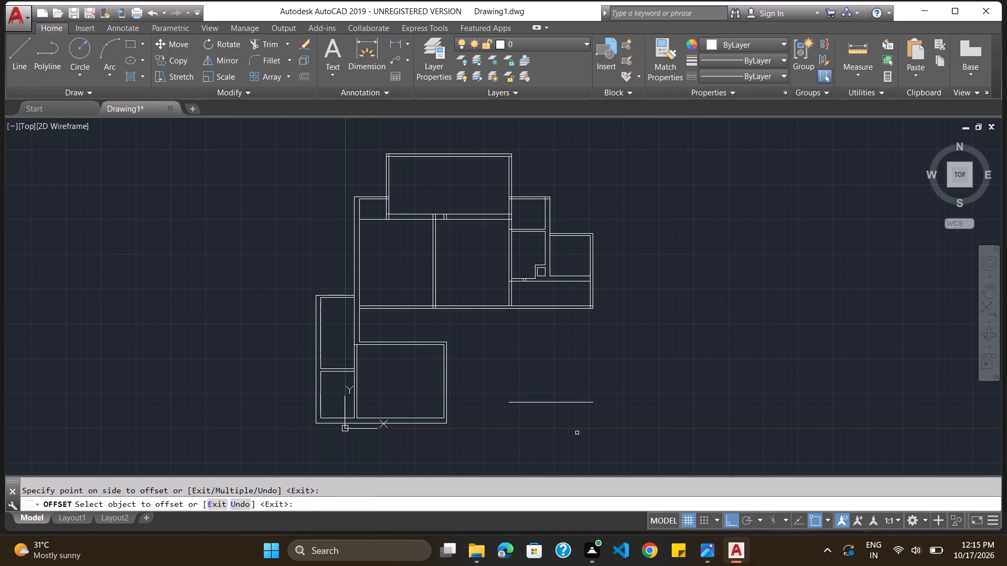
left_click(371, 505)
key("Escape")
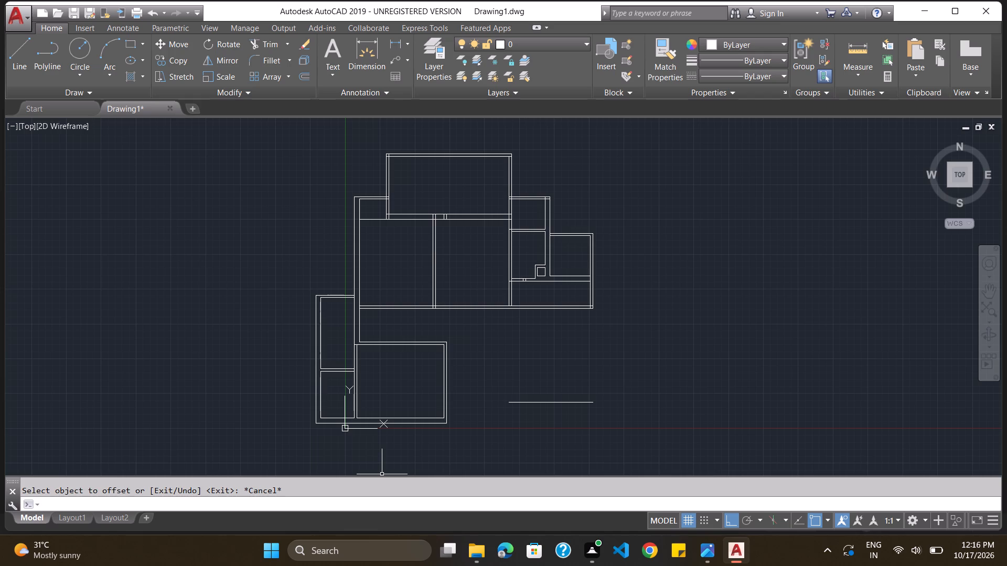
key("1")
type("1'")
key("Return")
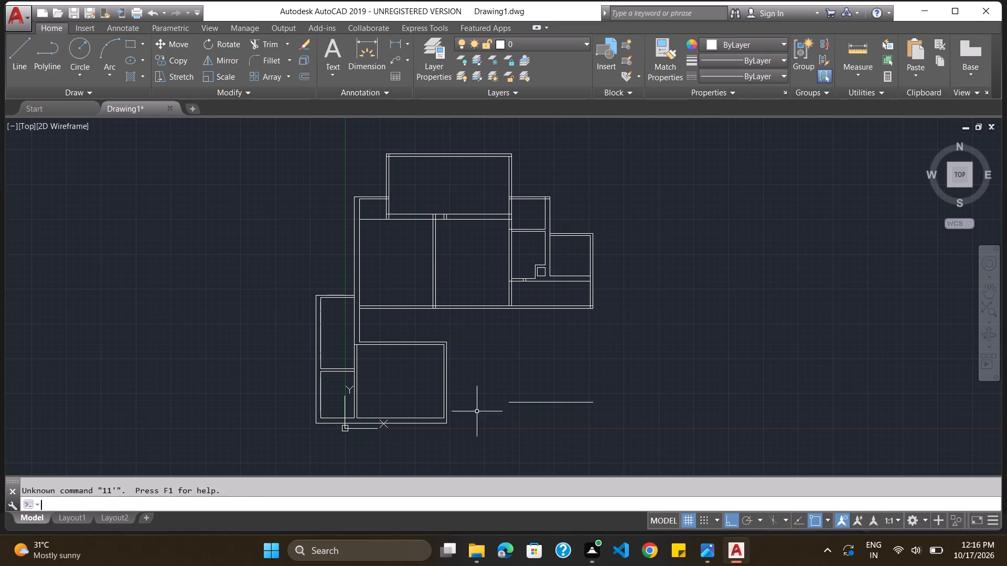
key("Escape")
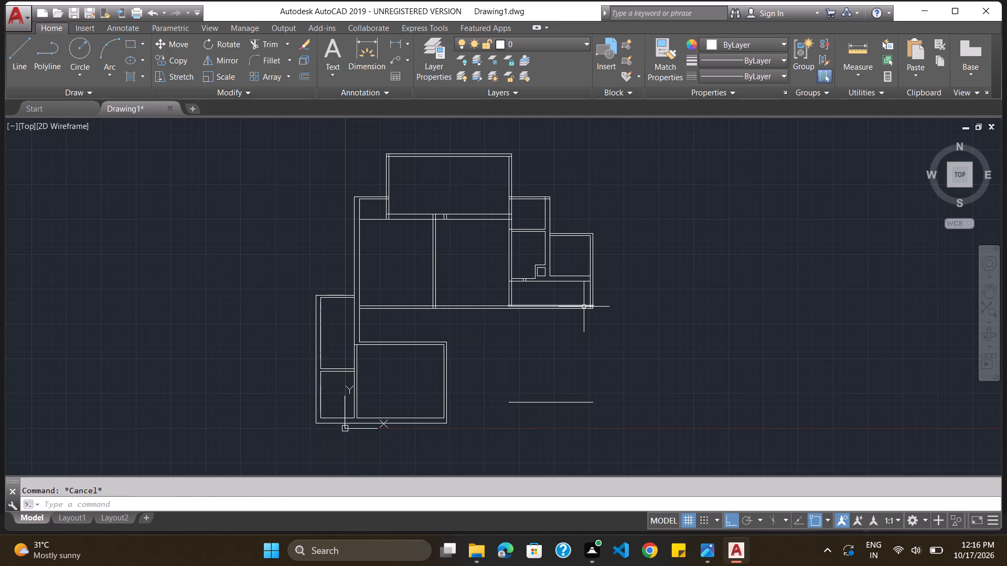
Extend the outer line of the east block's right wall down to the horizontal line offset below it.
type("trim")
key("Return")
key("Return")
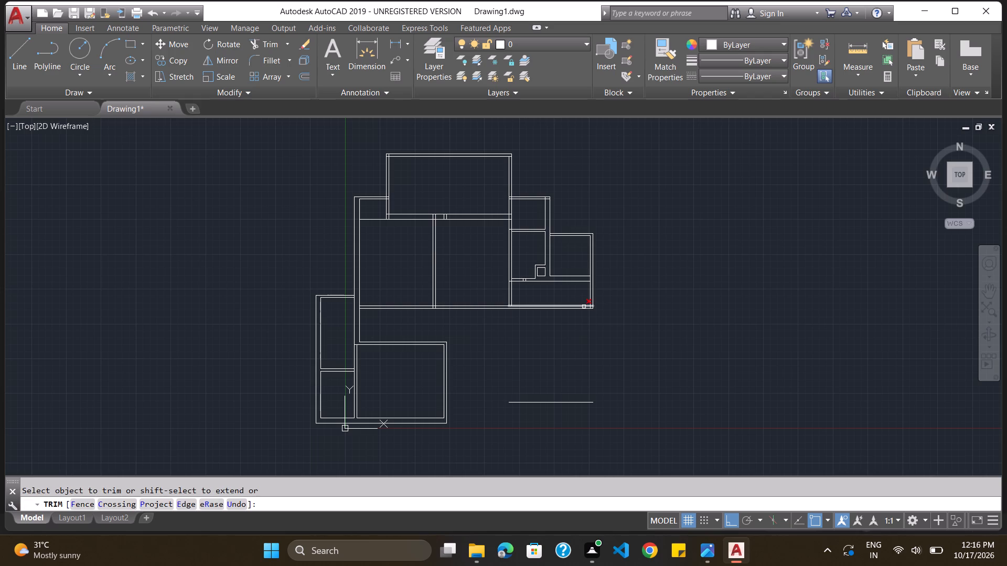
left_click(591, 302, "shift")
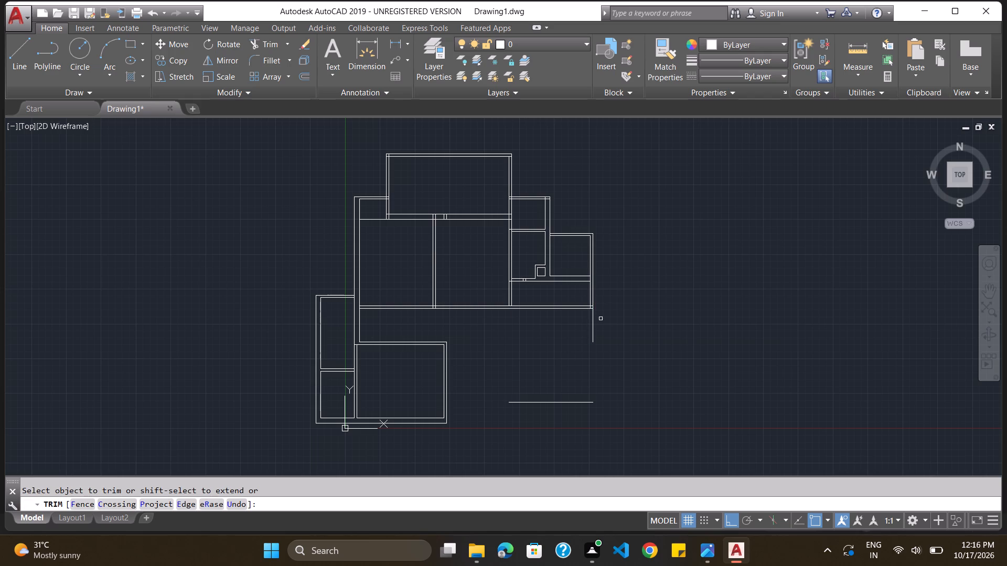
left_click(594, 322, "shift")
left_click(591, 332, "shift")
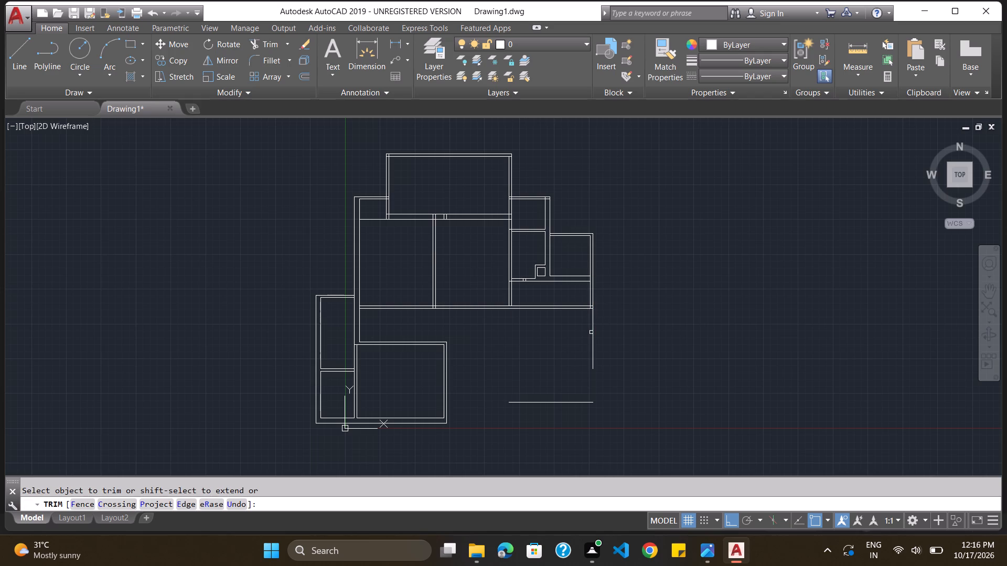
left_click(594, 334, "shift")
left_click(591, 347, "shift")
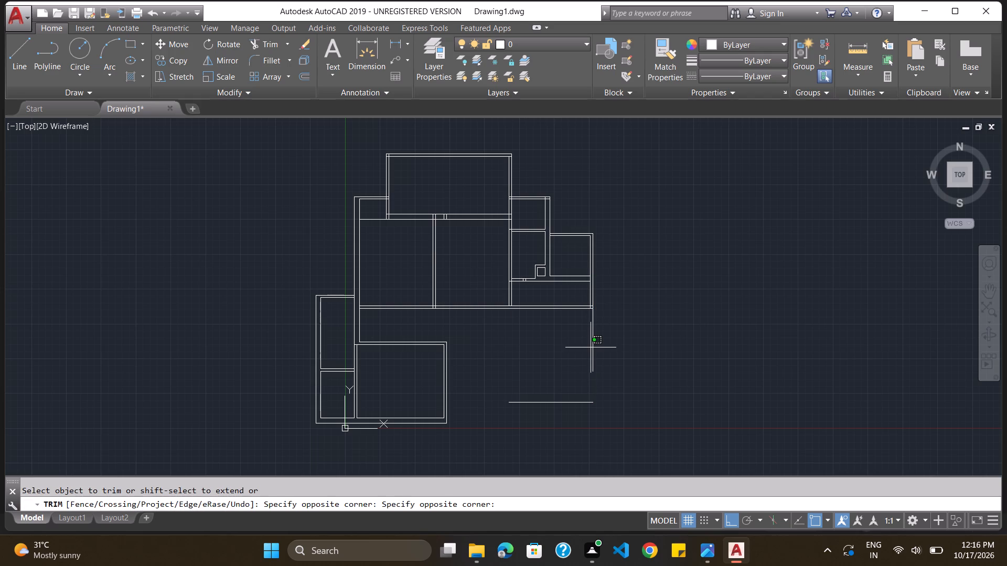
left_click(593, 349, "shift")
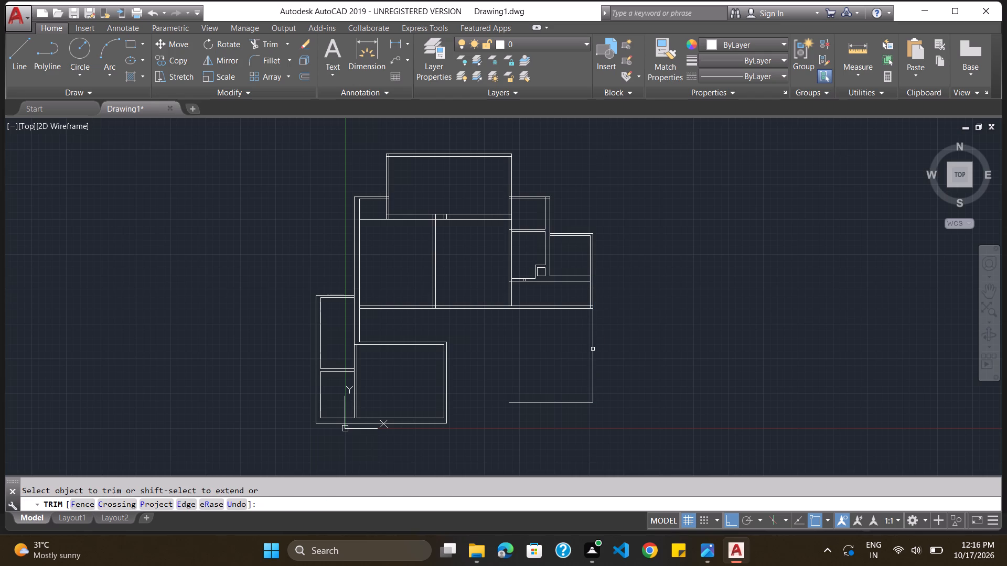
Extend the inner line of the east block's right wall down to the southeast room's bottom line.
left_click(590, 298, "shift")
left_click(590, 314, "shift")
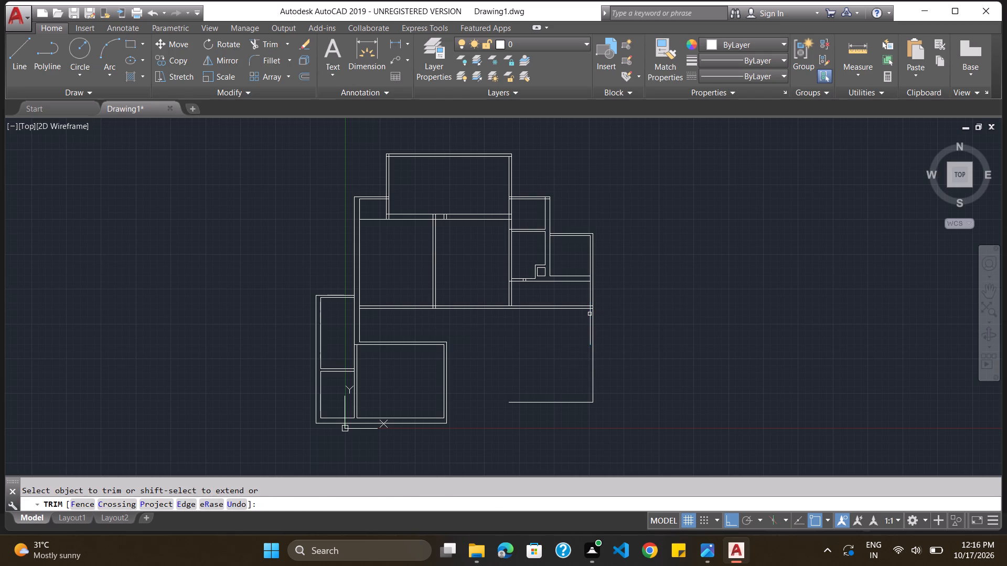
left_click(591, 324, "shift")
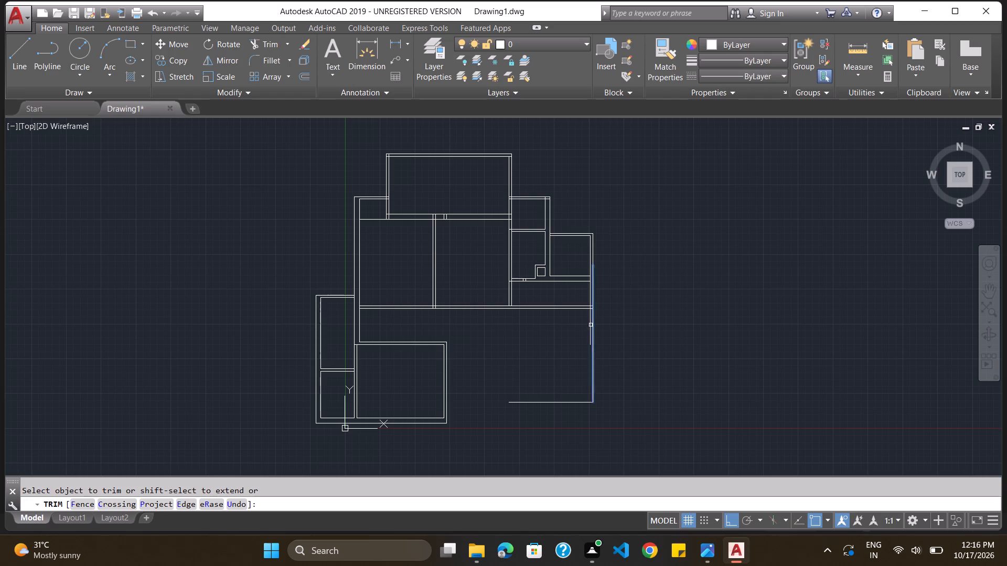
left_click(589, 332, "shift")
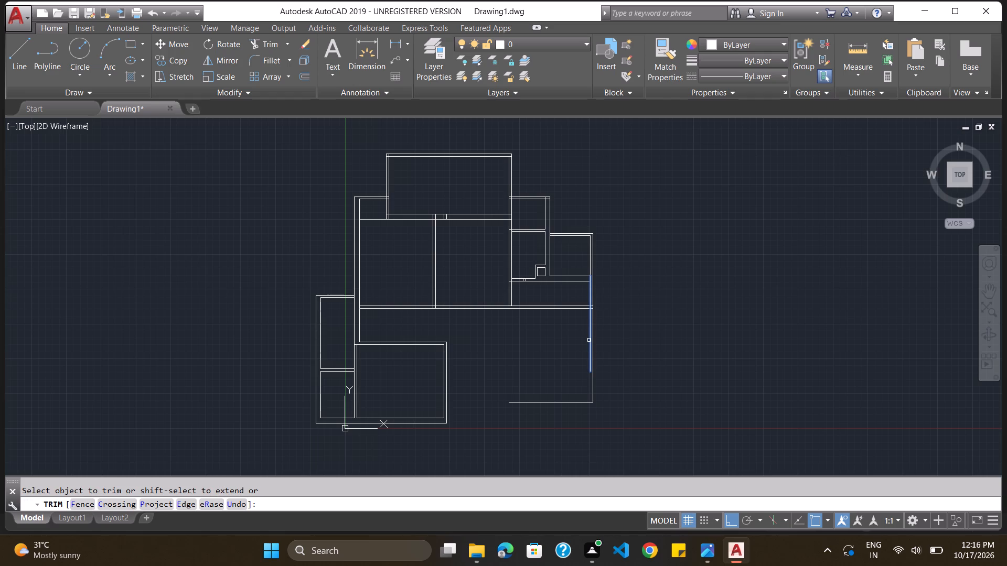
left_click(589, 342, "shift")
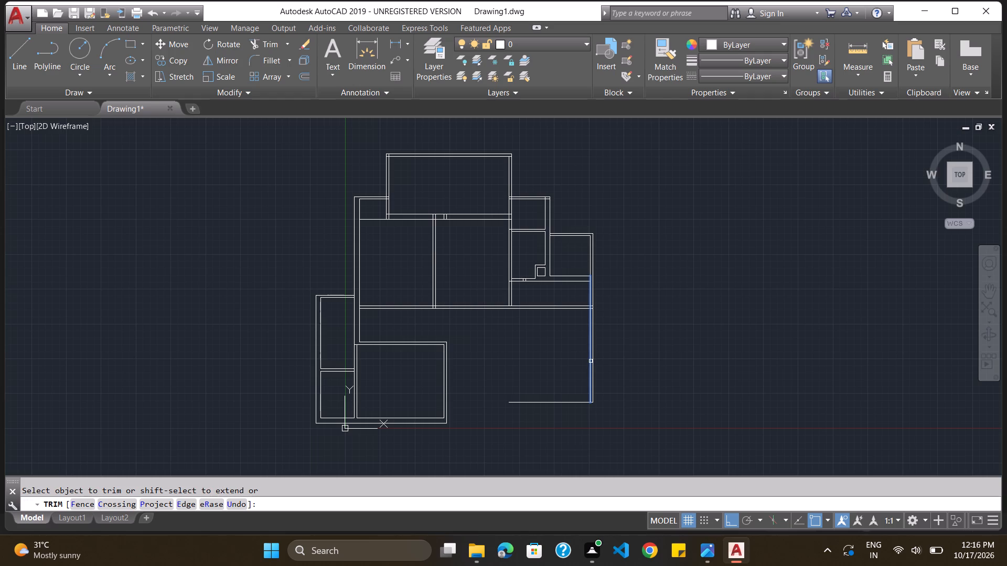
left_click(591, 361, "shift")
key("Escape")
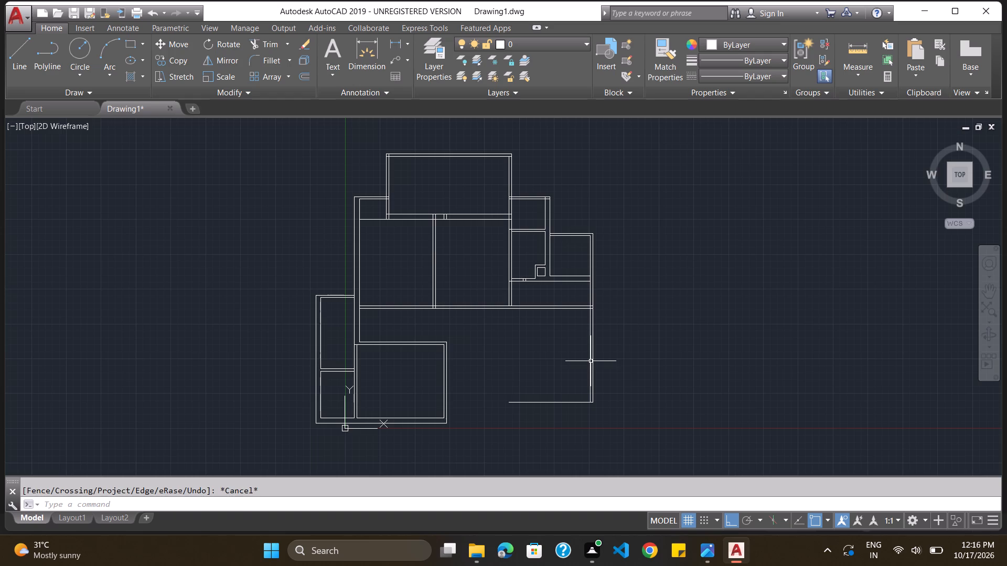
Offset the inner line of the southeast room's east wall 11' to the west.
key("o")
key("Return")
type("11'")
key("Return")
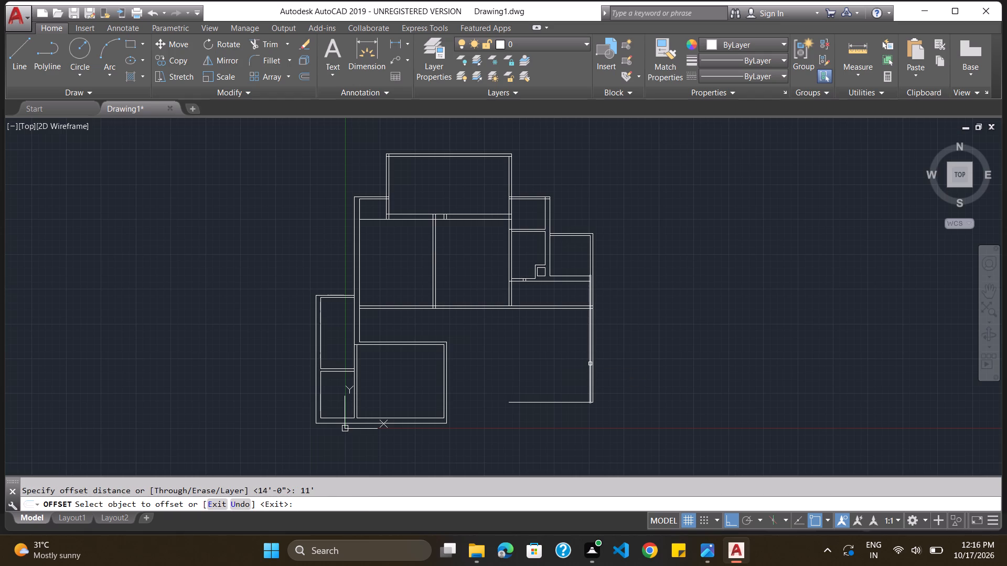
left_click(591, 364)
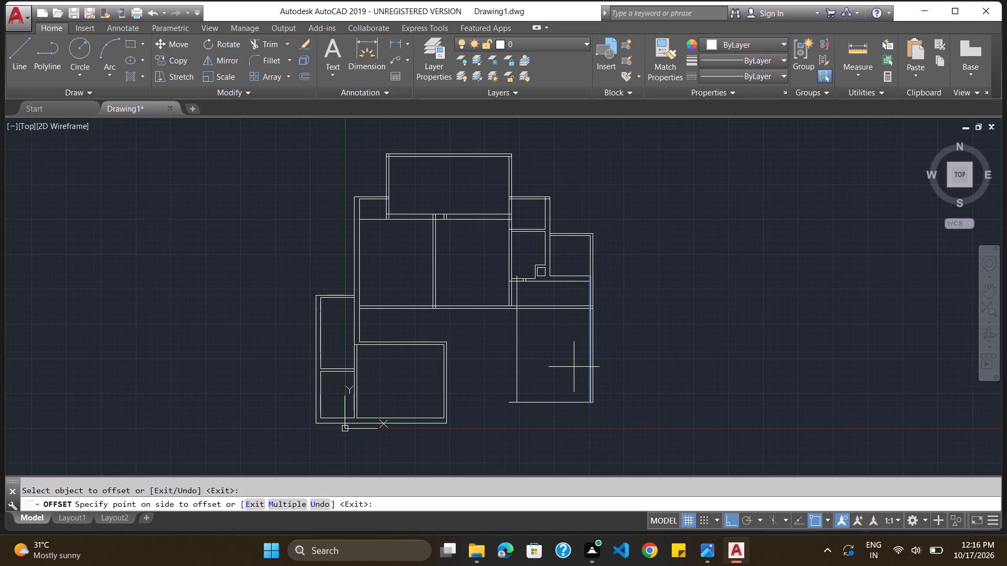
left_click(574, 367)
key("Escape")
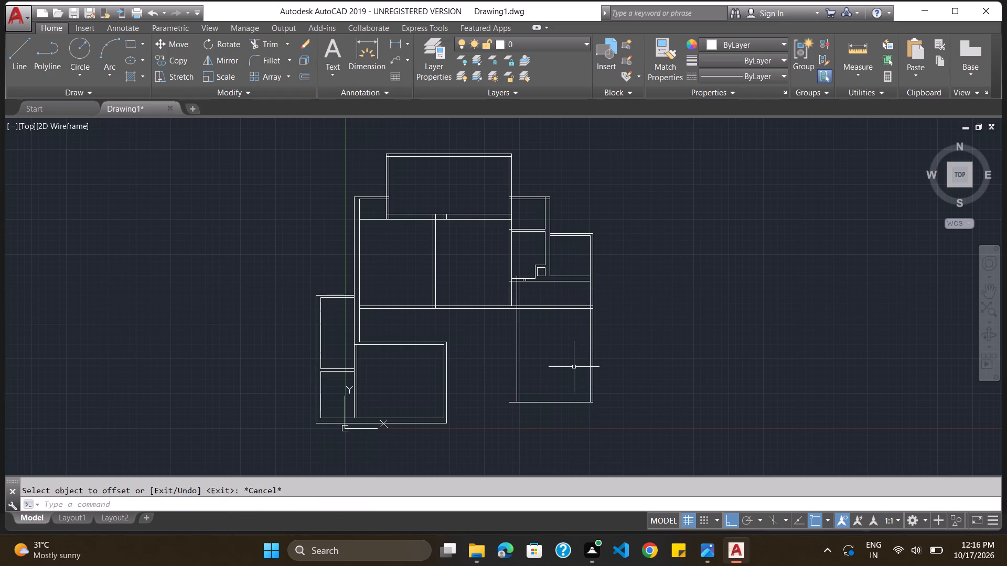
key("Delete")
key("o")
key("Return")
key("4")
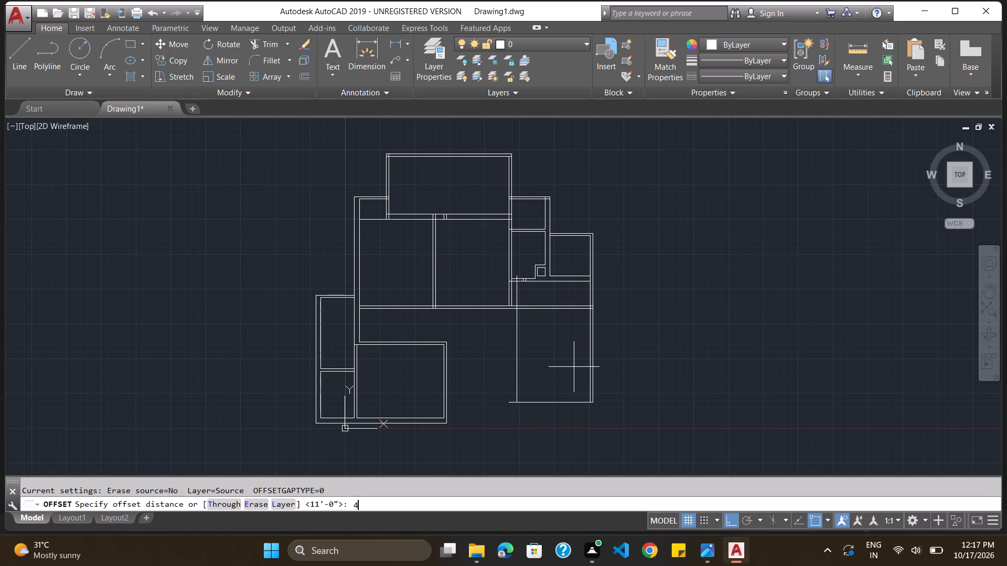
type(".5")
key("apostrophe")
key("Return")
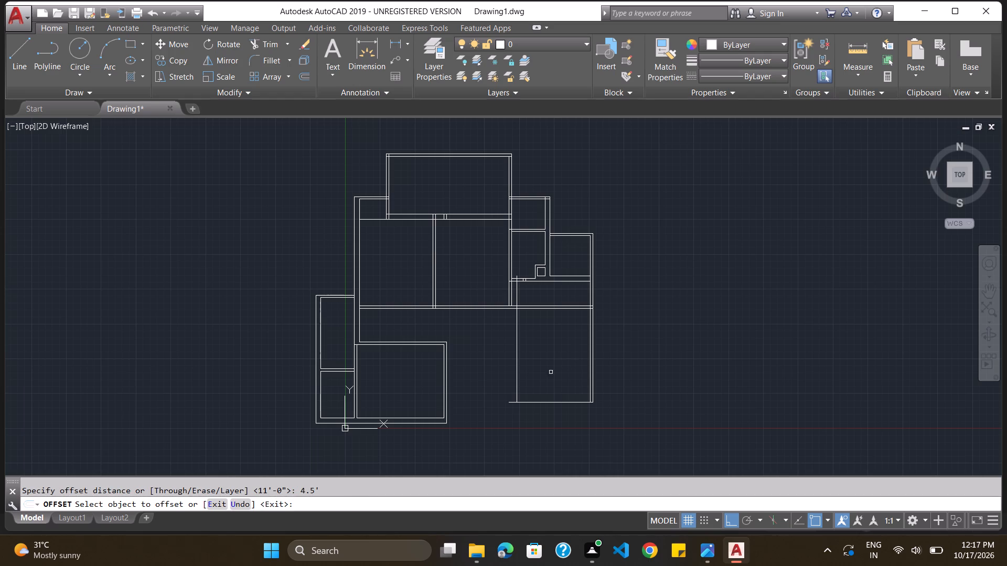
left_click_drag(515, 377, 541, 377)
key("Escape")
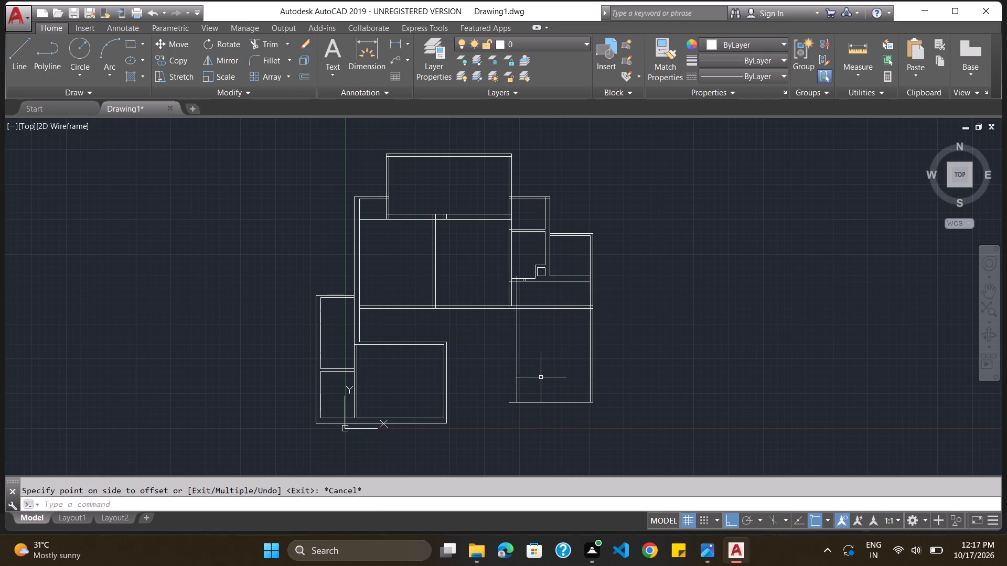
Offset the southeast room's new west wall line 4.5" to the east to give the wall its thickness.
key("o")
key("Return")
type("4.5\"")
key("Return")
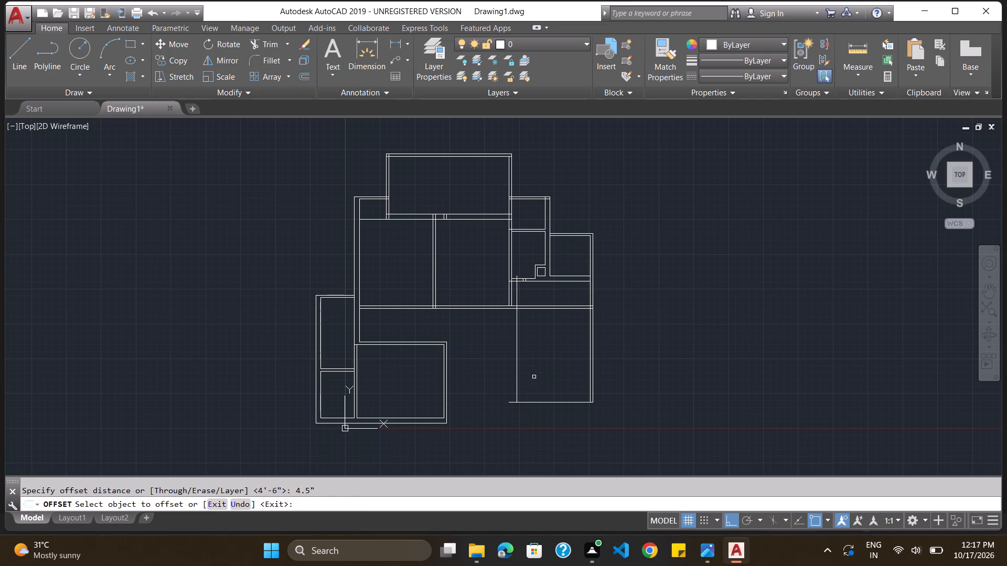
left_click_drag(517, 375, 524, 376)
left_click(524, 376)
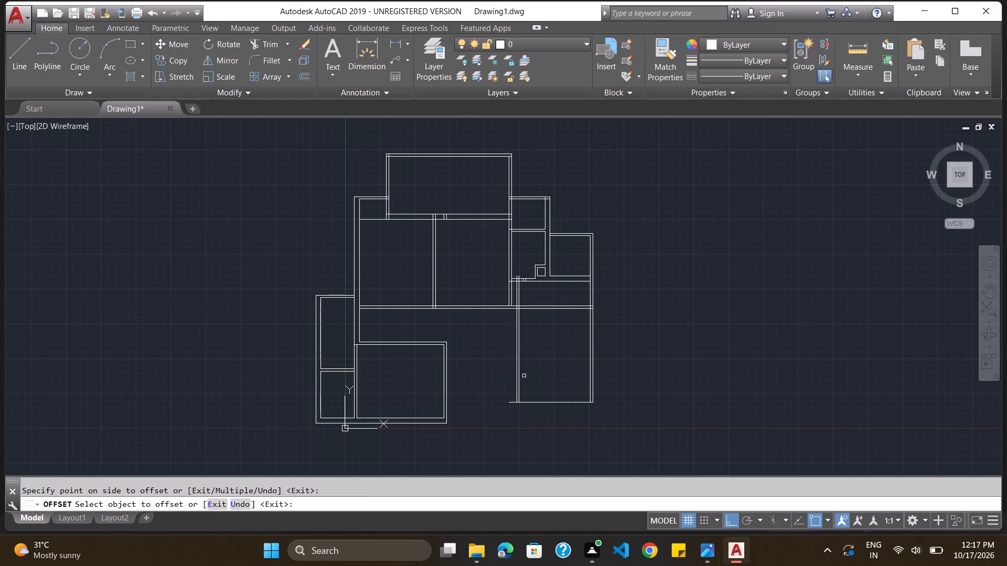
key("Escape")
Trim the southeast room's two west wall lines where they run above the room's top wall into the strip and room above.
type("trim")
key("Return")
key("Return")
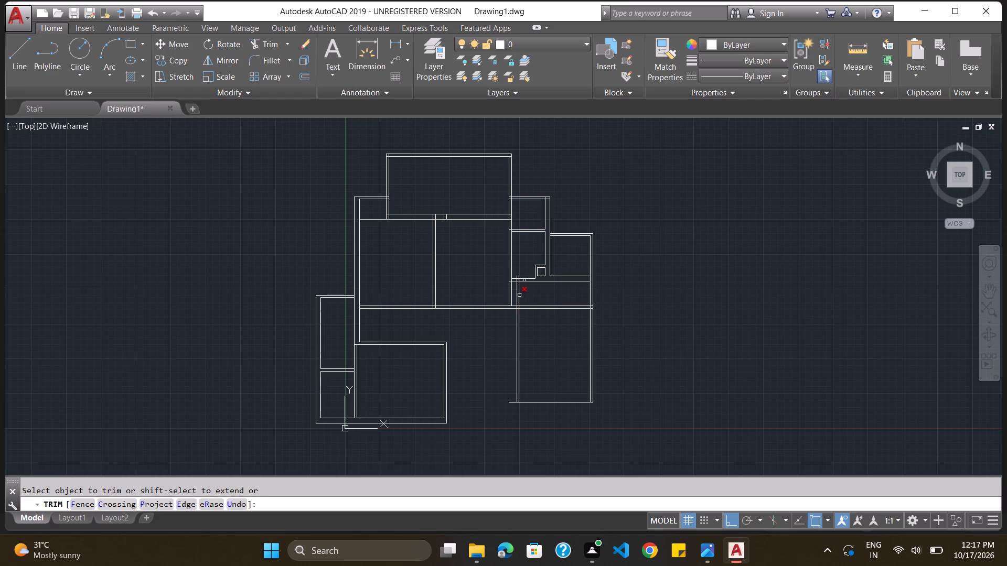
left_click(519, 295)
left_click_drag(517, 295, 516, 301)
left_click(516, 301)
left_click(520, 302)
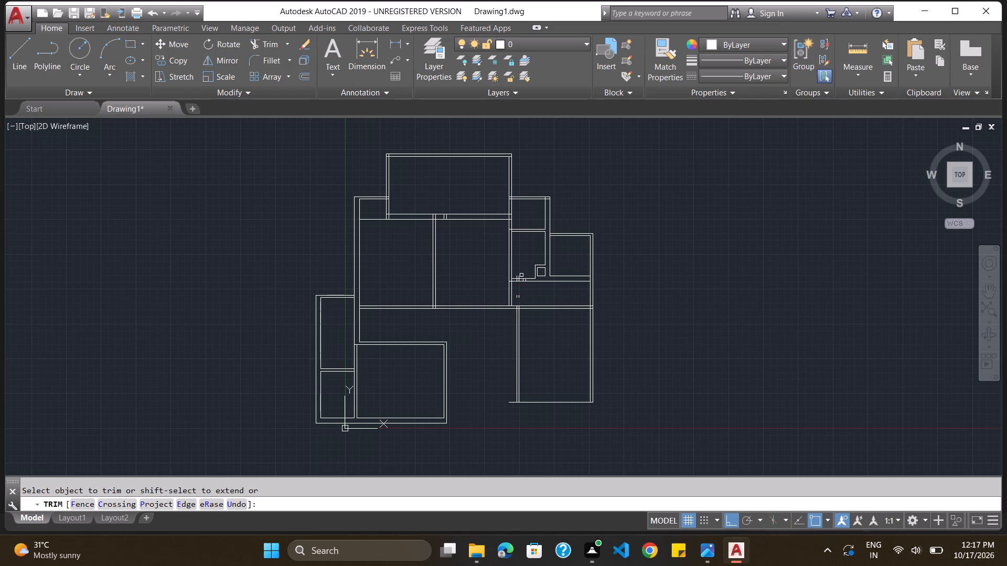
left_click(519, 276)
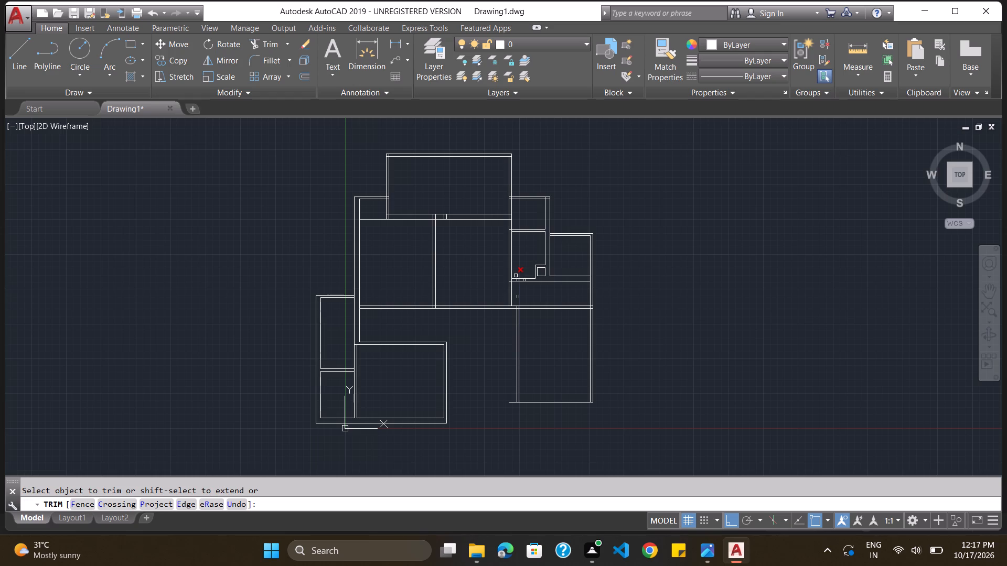
left_click(517, 276)
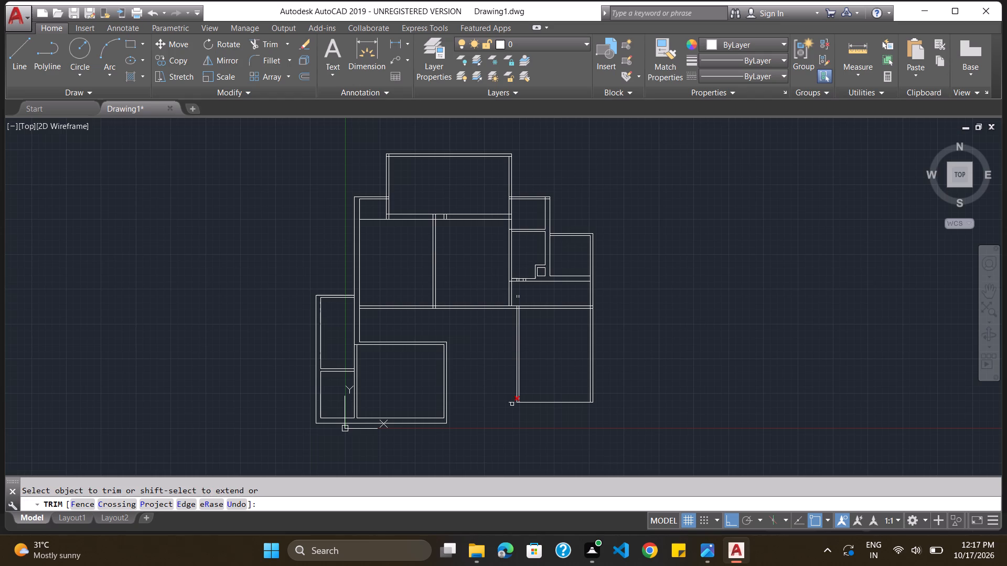
Remove the stub of the southeast room's bottom line that projects west past its west wall.
left_click(512, 404)
left_click(510, 402)
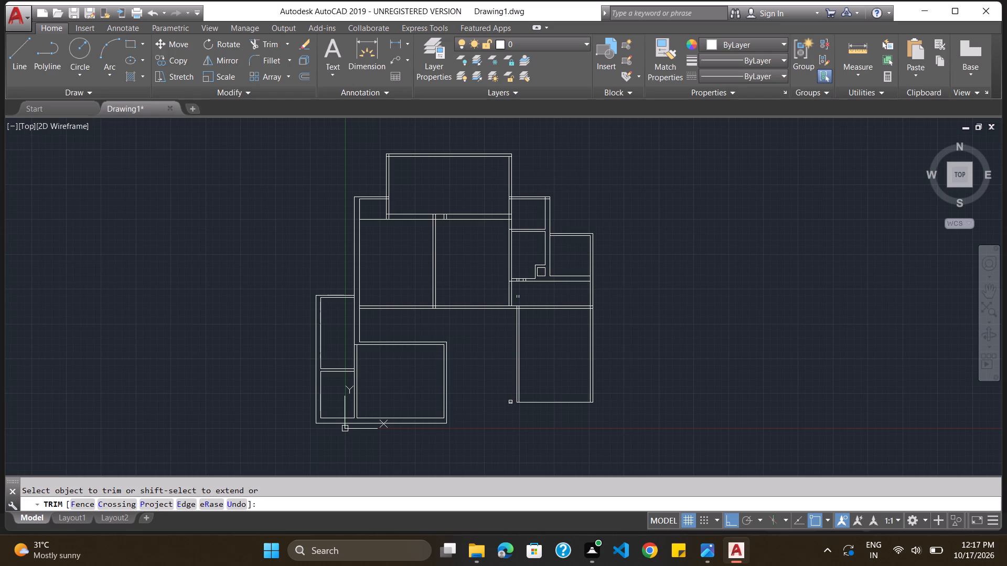
left_click(510, 402)
key("Escape")
left_click(510, 402)
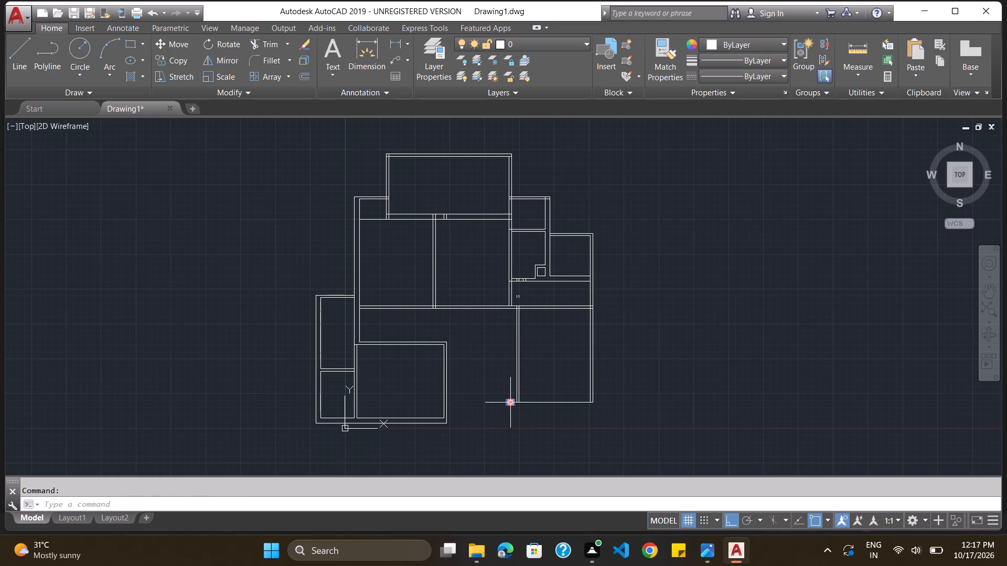
key("Delete")
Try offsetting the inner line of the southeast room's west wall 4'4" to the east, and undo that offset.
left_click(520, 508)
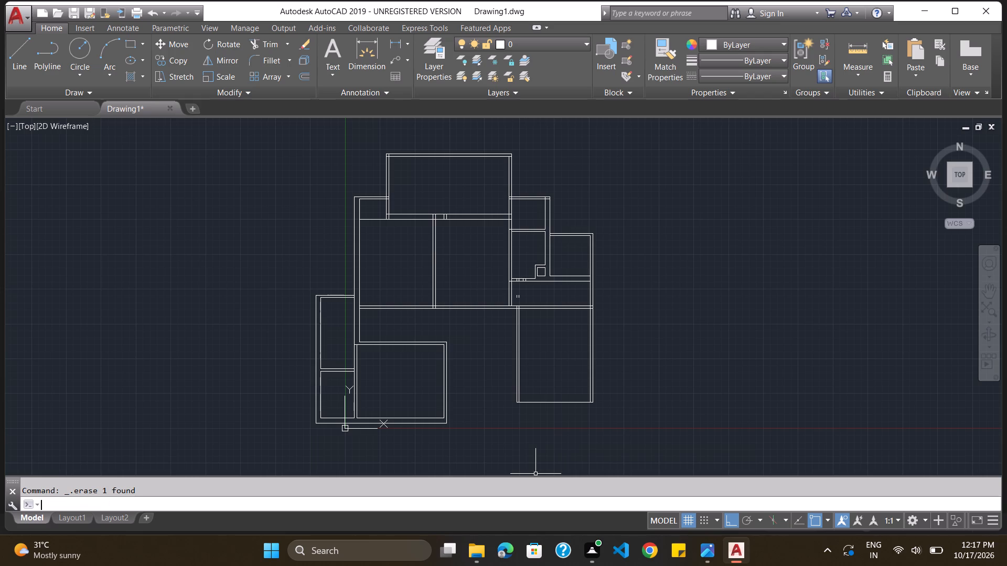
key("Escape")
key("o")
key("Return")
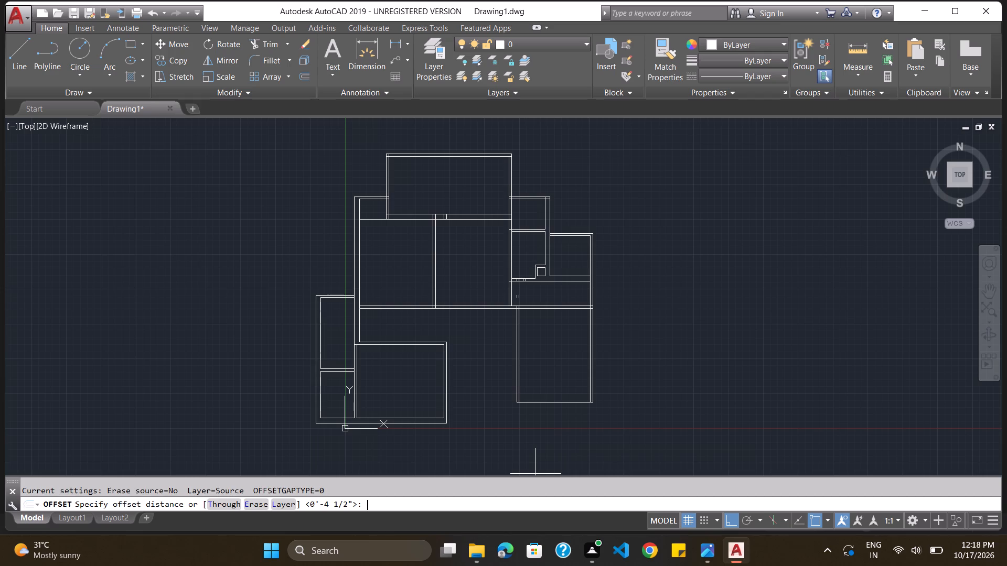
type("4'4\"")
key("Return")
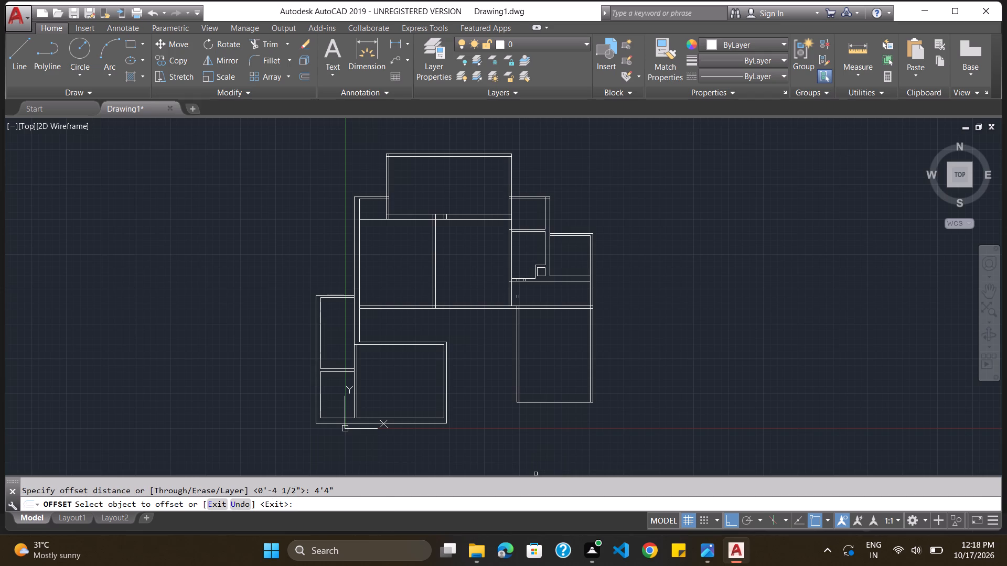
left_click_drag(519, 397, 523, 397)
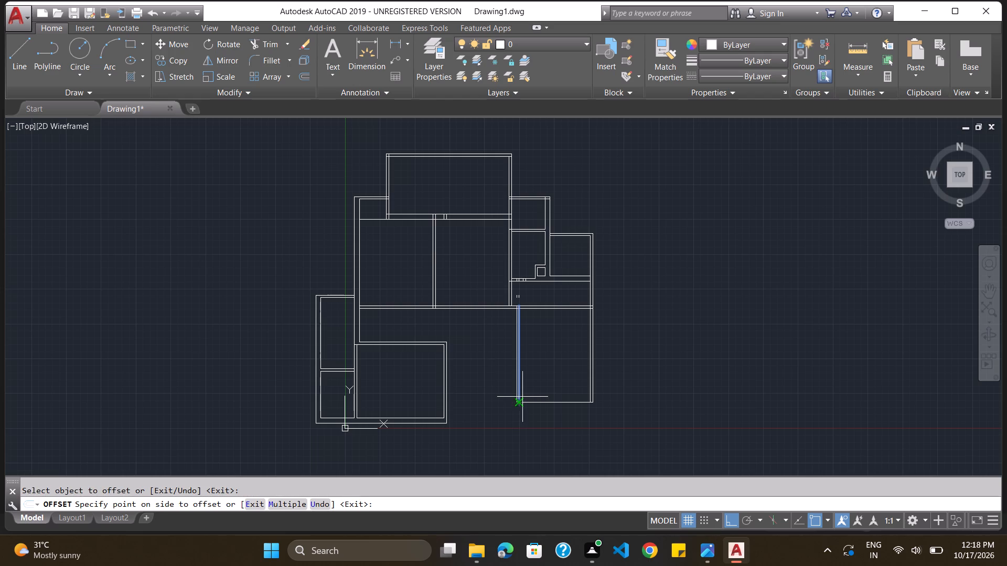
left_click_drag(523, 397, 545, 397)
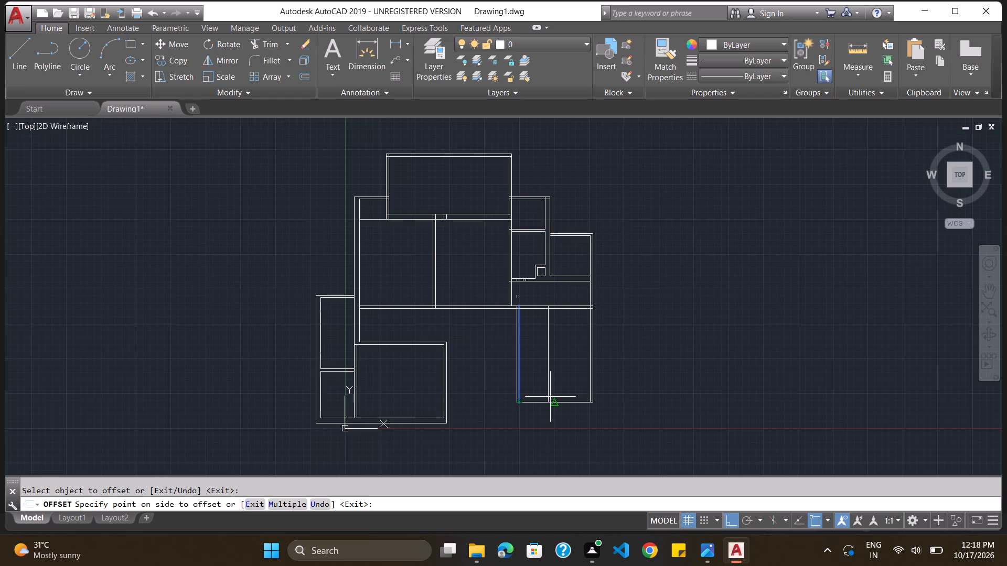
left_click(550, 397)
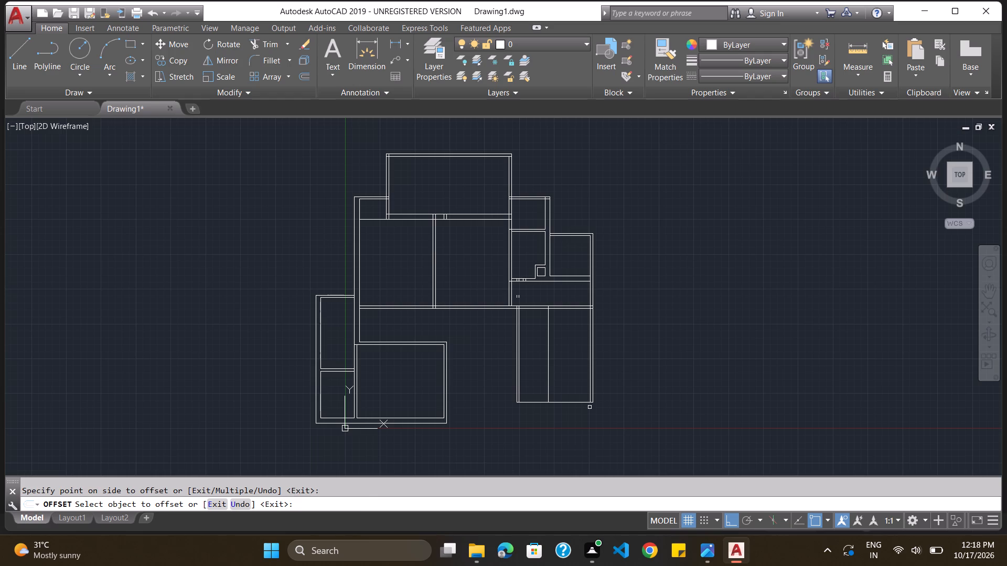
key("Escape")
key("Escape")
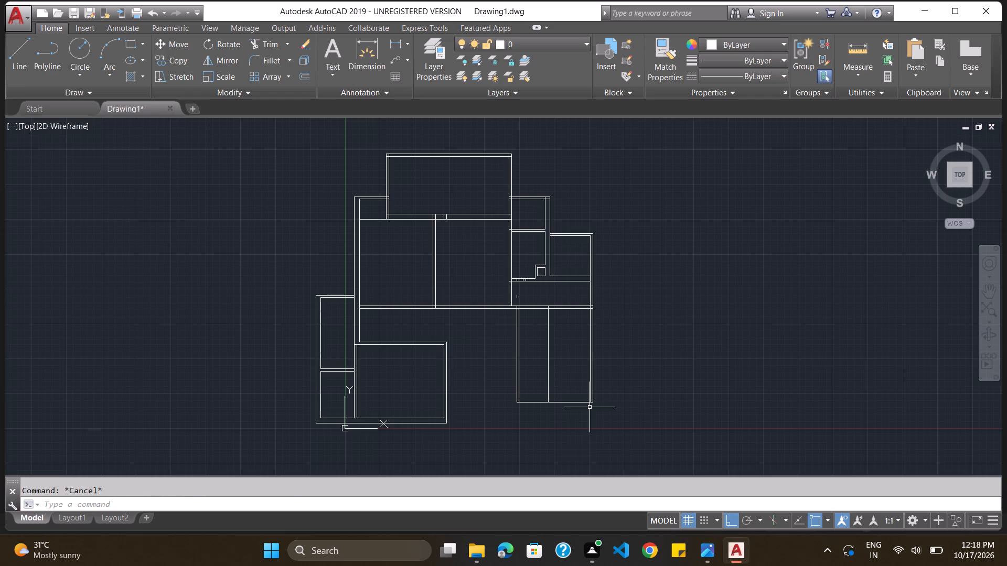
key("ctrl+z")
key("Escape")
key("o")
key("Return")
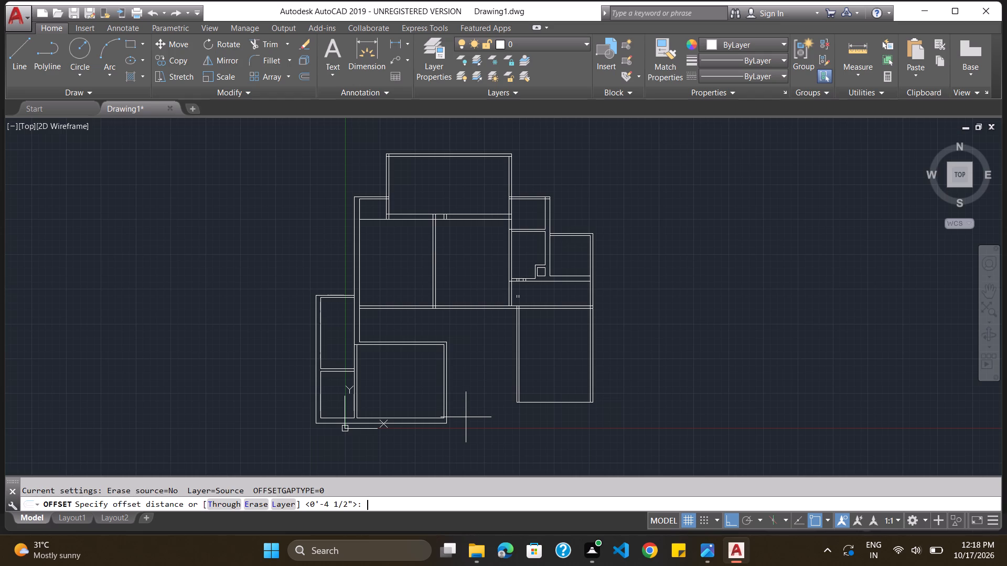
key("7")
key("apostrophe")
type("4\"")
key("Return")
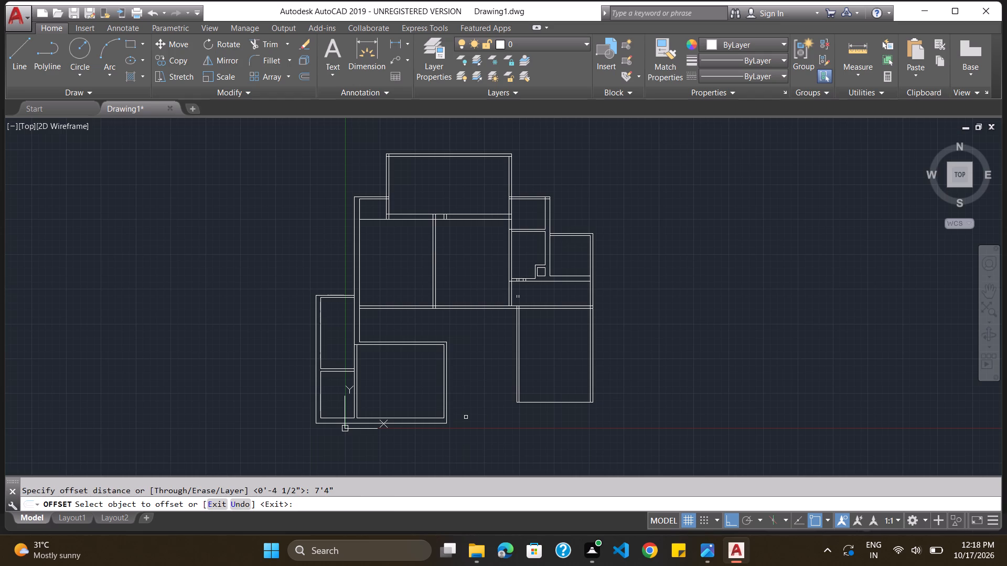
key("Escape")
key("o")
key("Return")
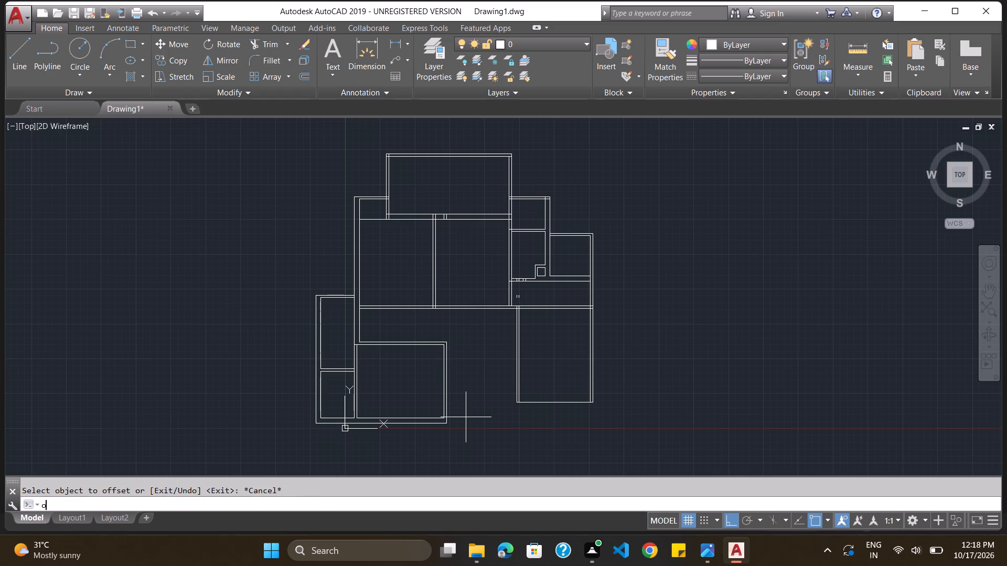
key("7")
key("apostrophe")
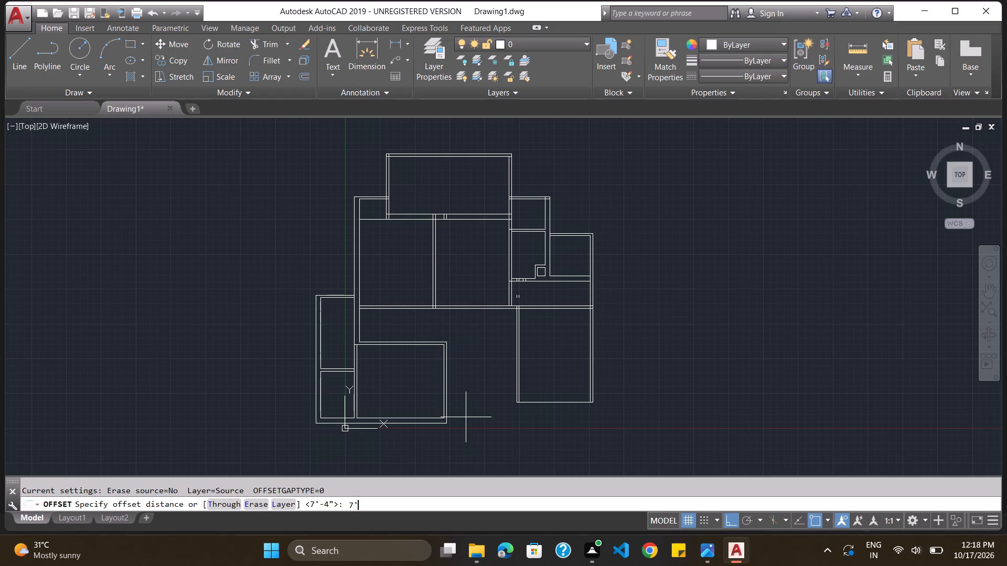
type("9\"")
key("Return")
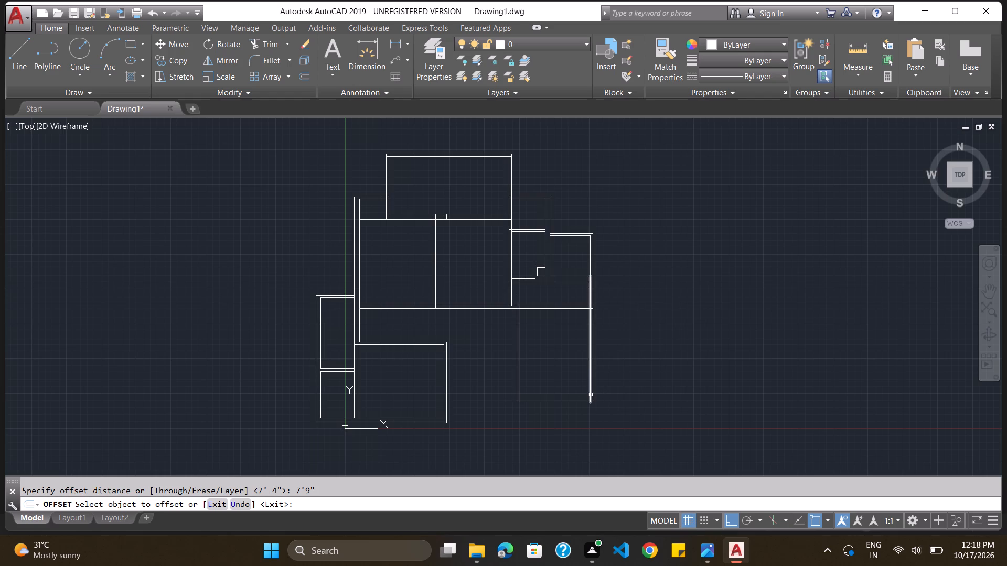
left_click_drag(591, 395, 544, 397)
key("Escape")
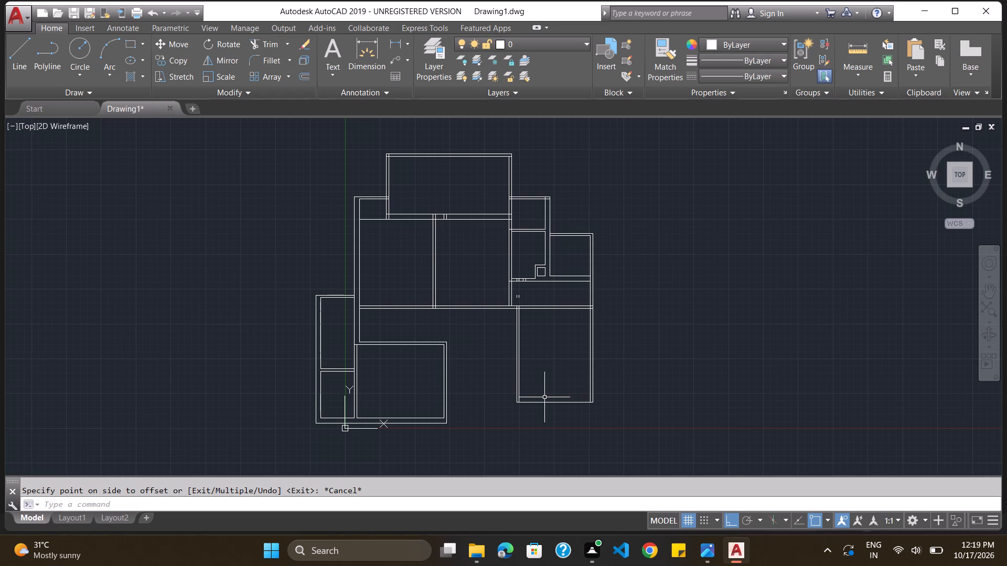
Offset the southeast room's bottom wall line 4'6" to the north, into the room.
scroll(544, 397, "up", 2, "ctrl")
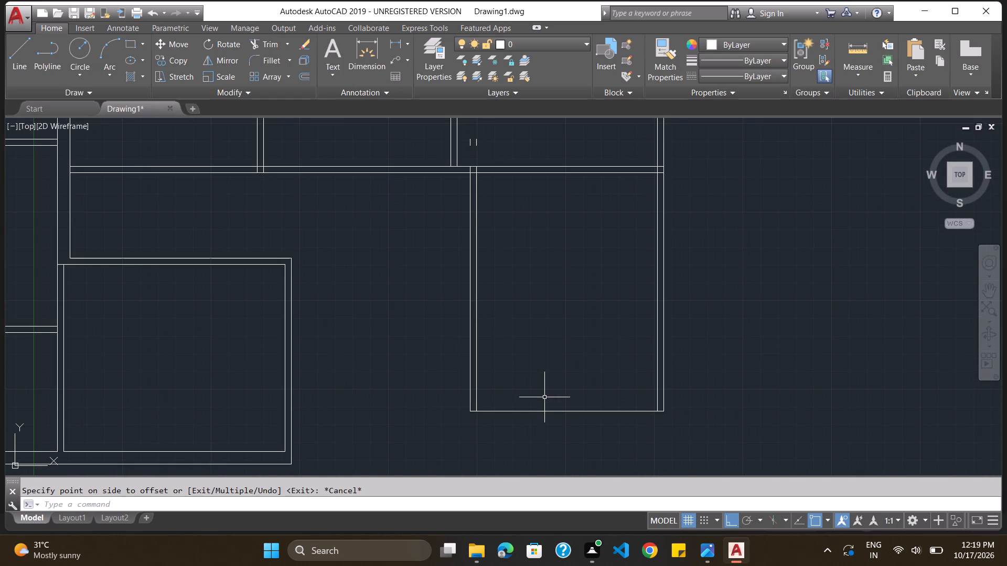
scroll(544, 397, "down", 3, "ctrl")
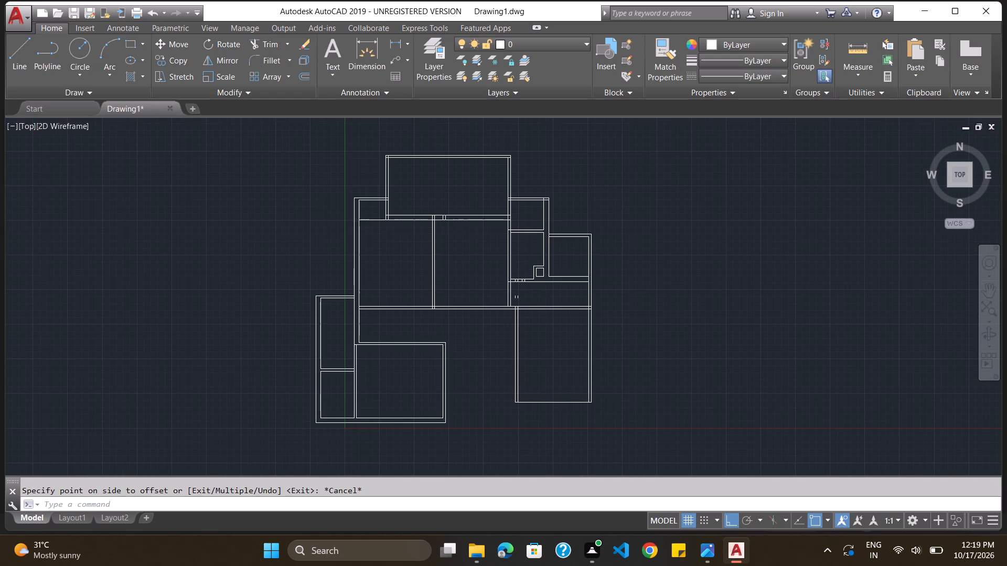
left_click(541, 504)
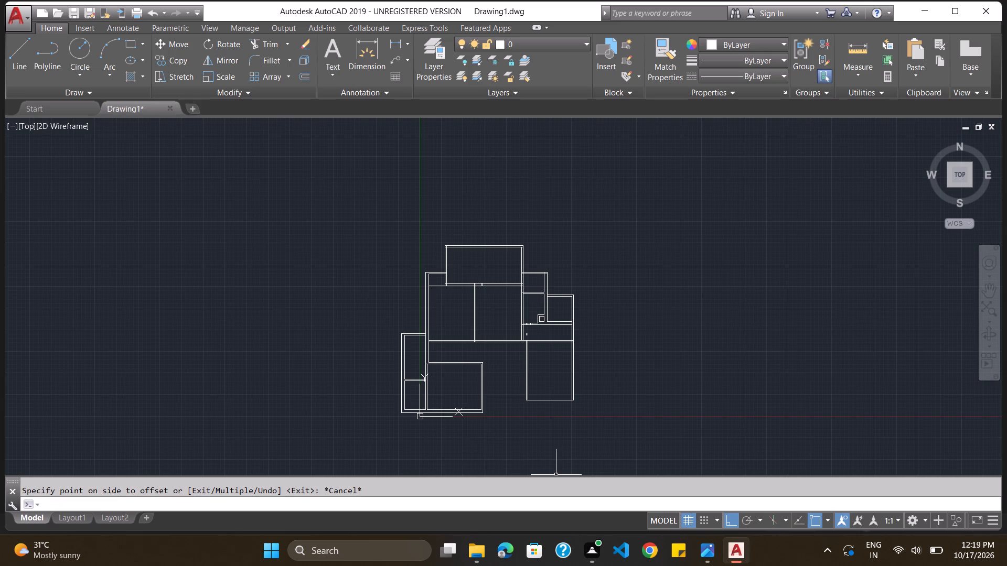
key("Escape")
key("o")
key("Return")
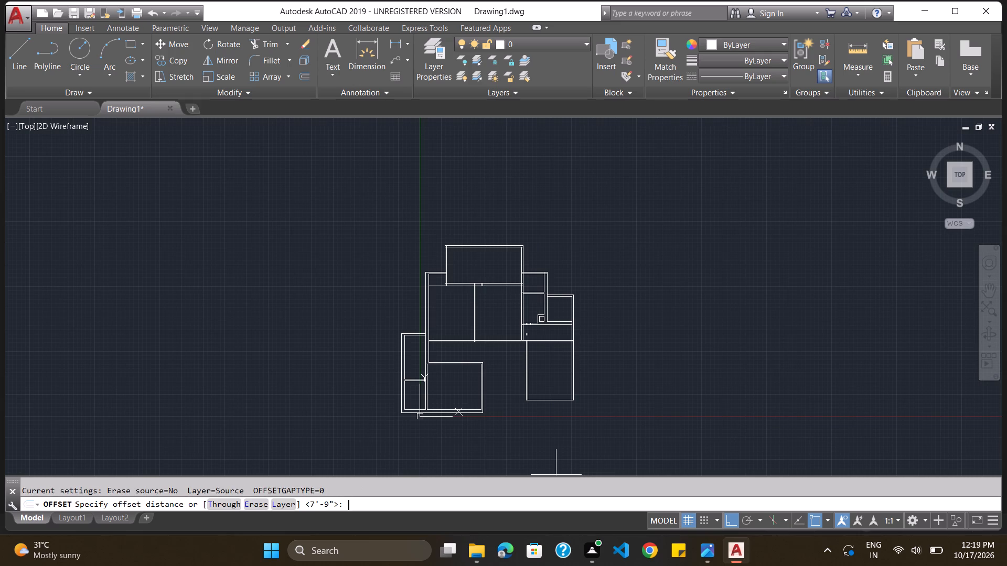
type("4'6\"")
key("Return")
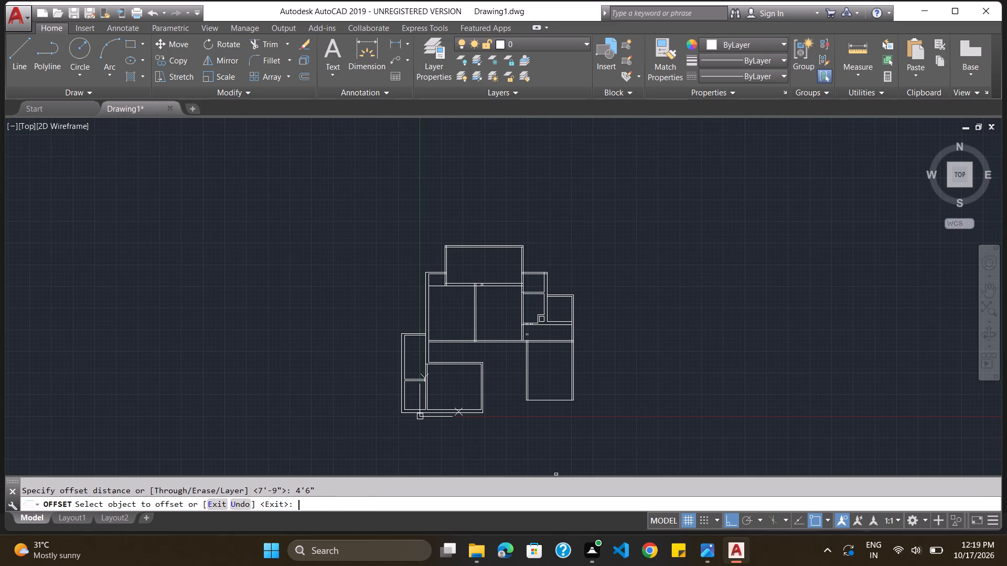
left_click_drag(549, 400, 553, 380)
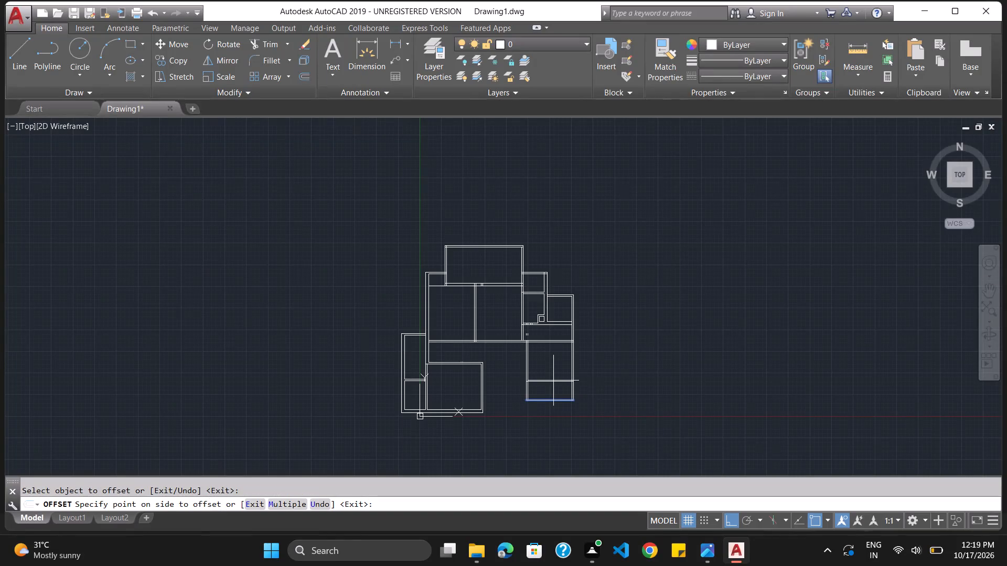
left_click_drag(553, 380, 553, 380)
left_click(553, 380)
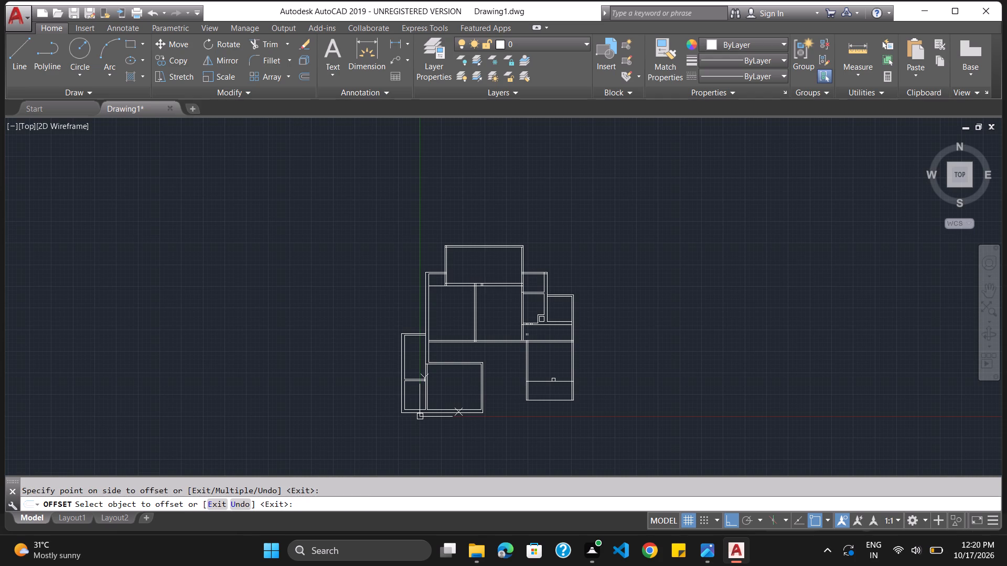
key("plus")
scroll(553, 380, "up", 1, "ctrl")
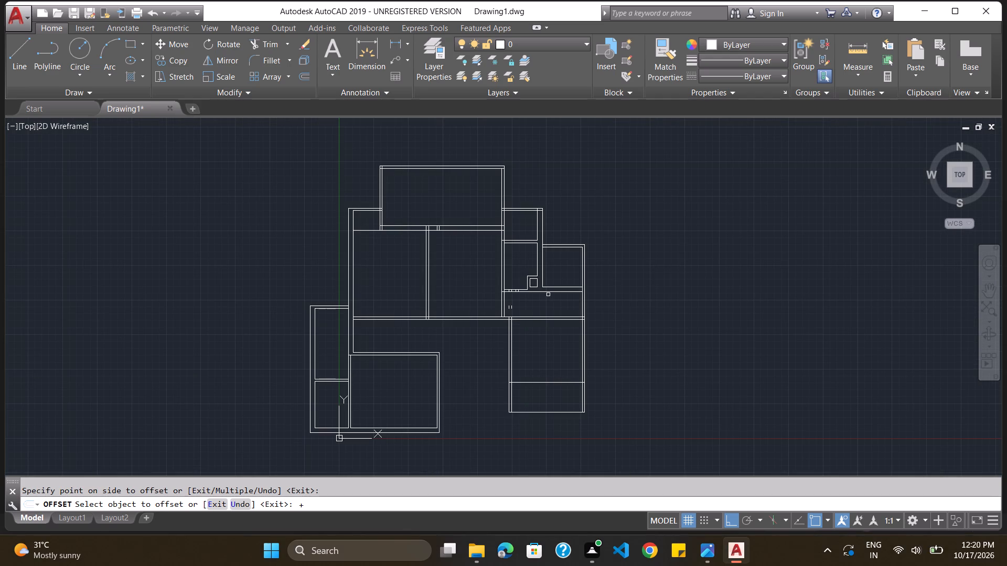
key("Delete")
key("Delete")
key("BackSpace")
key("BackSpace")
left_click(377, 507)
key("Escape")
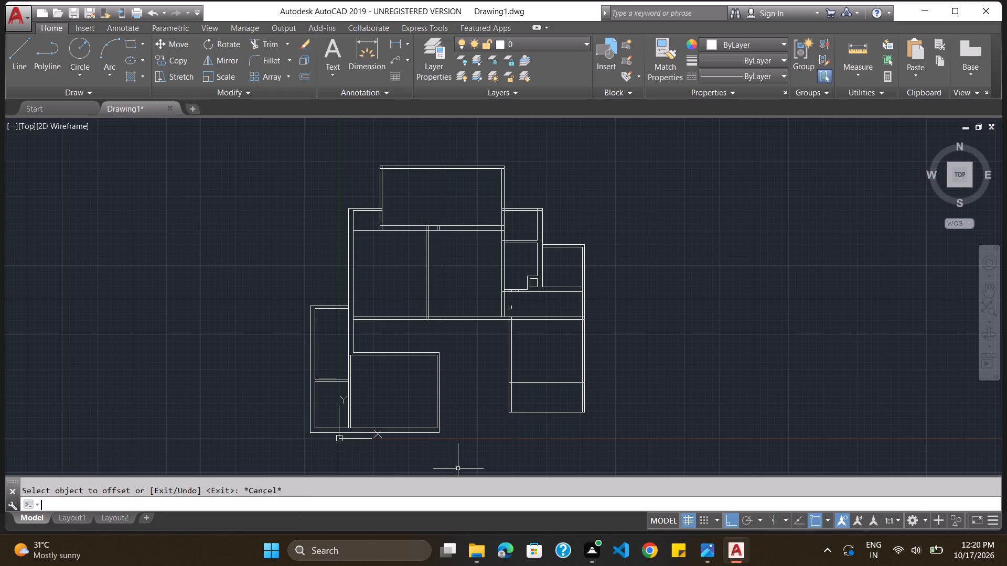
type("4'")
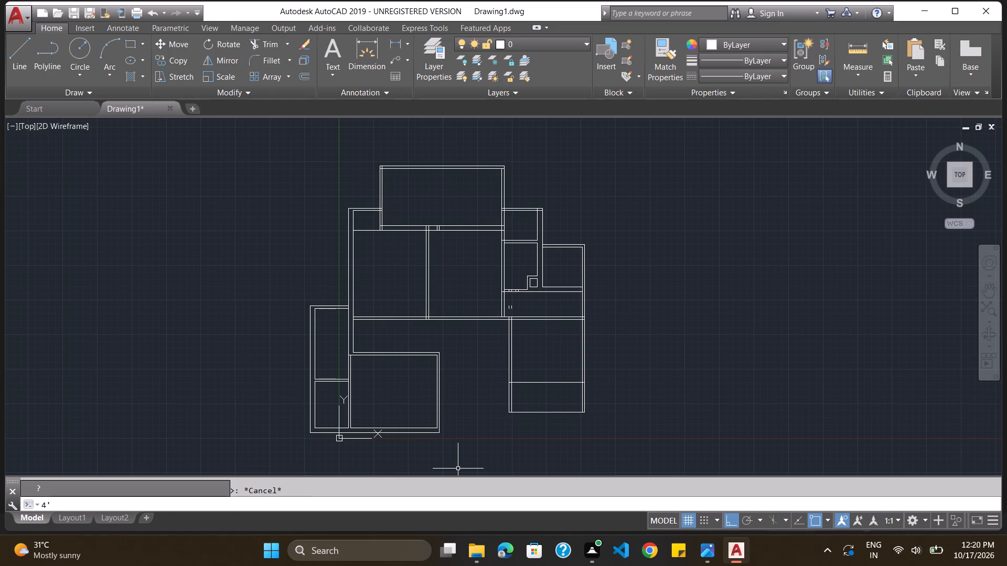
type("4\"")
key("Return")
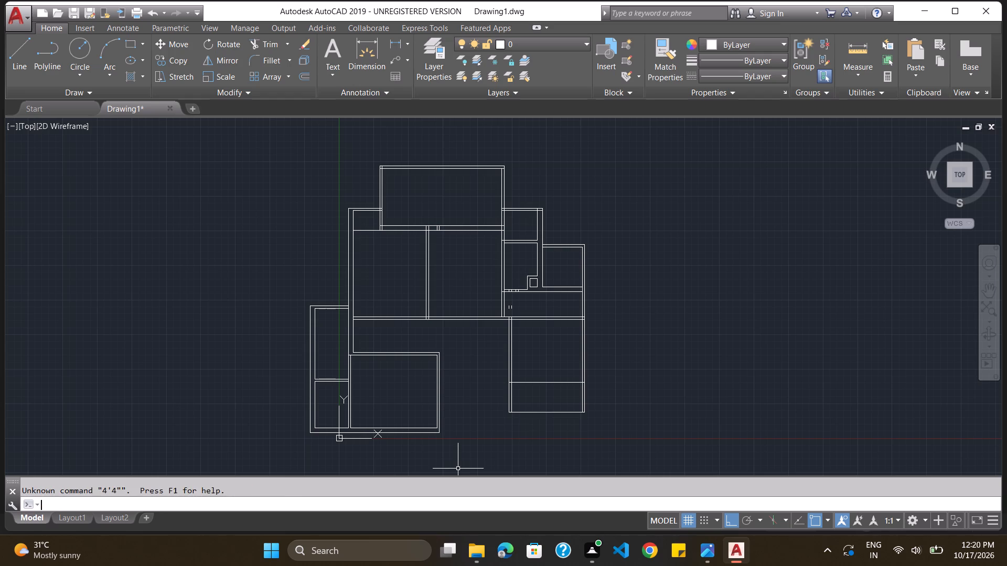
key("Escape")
Offset the inner line of the southeast room's west wall 4'4" to the east.
key("o")
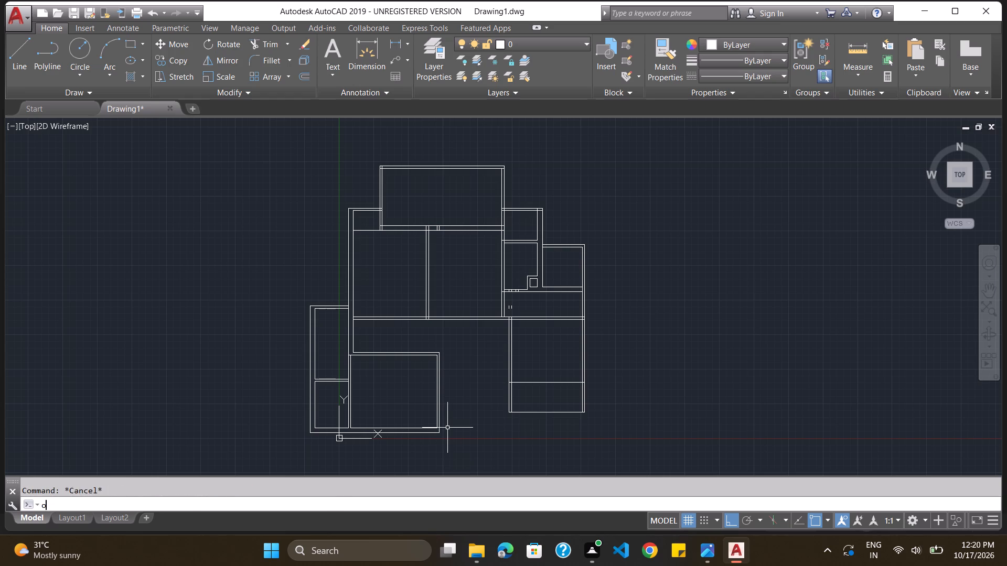
key("Return")
type("4'4\"")
key("Return")
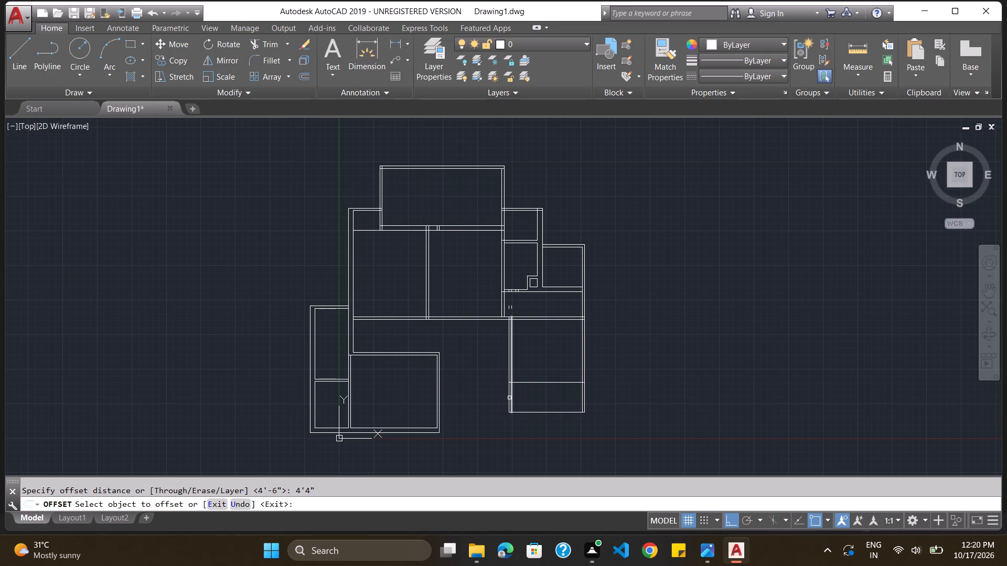
left_click_drag(512, 398, 556, 411)
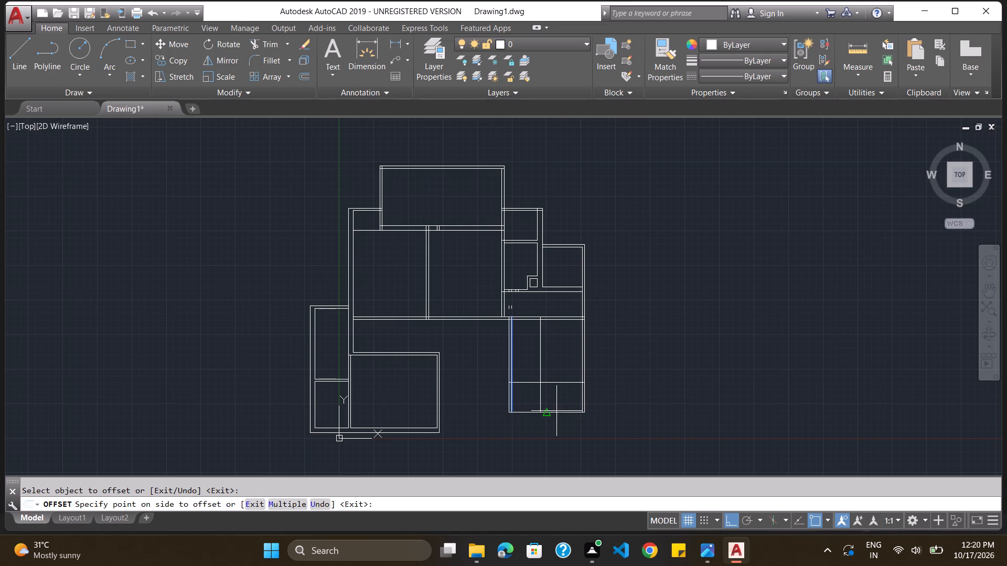
left_click(556, 411)
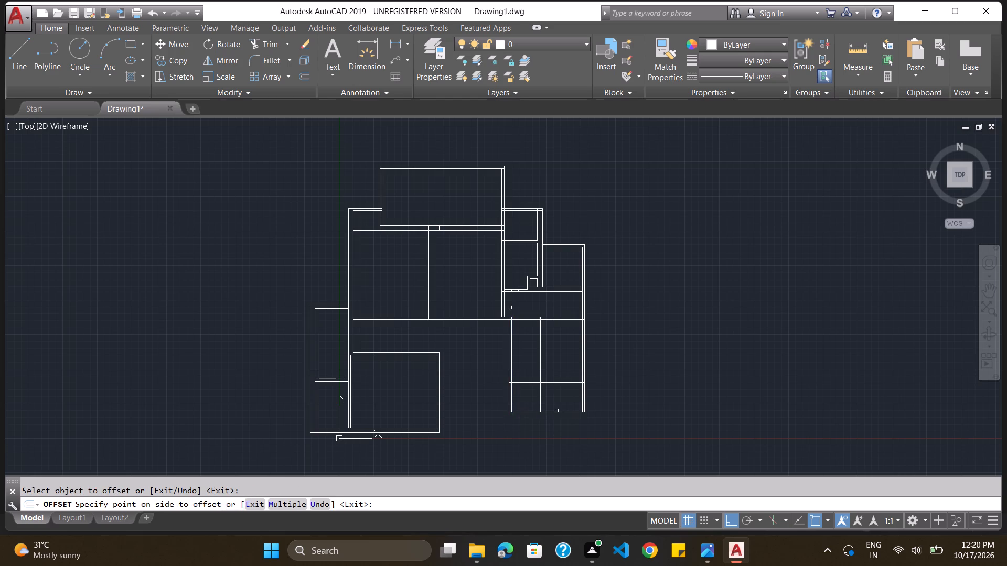
key("Escape")
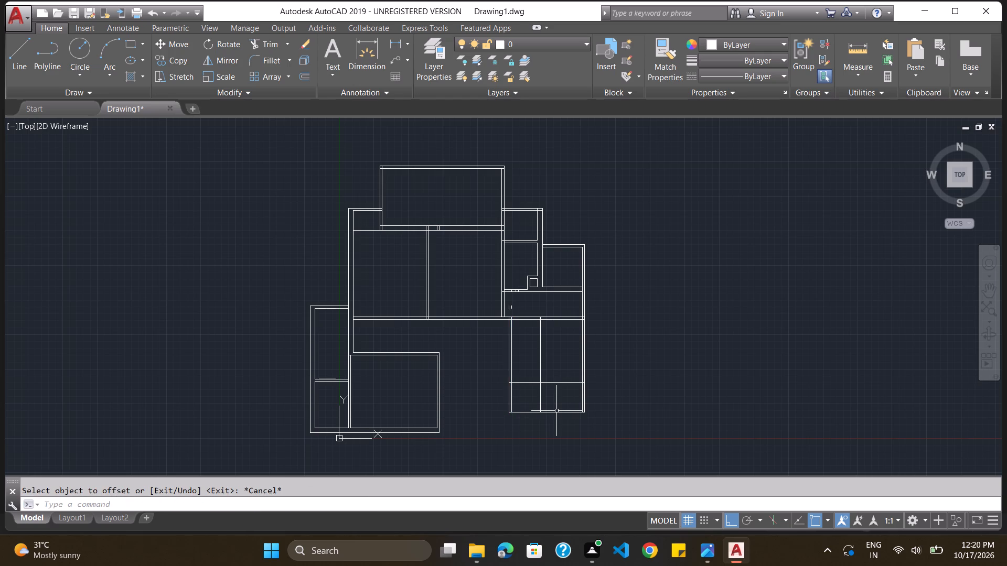
Trim the new horizontal line east of the new vertical line and the vertical line above it, leaving an enclosure in the southeast room's southwest corner.
type("trim")
key("Return")
key("Return")
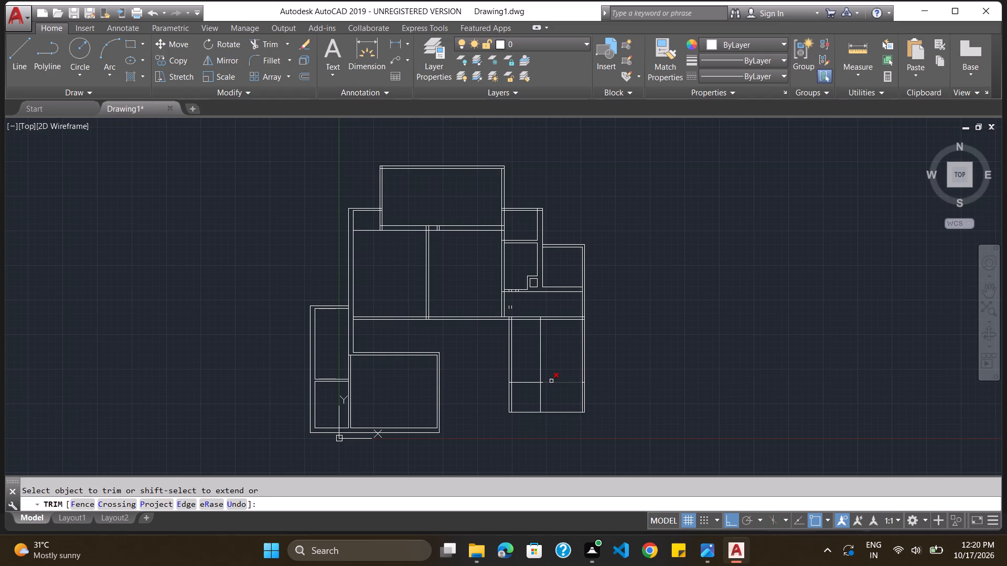
left_click(551, 381)
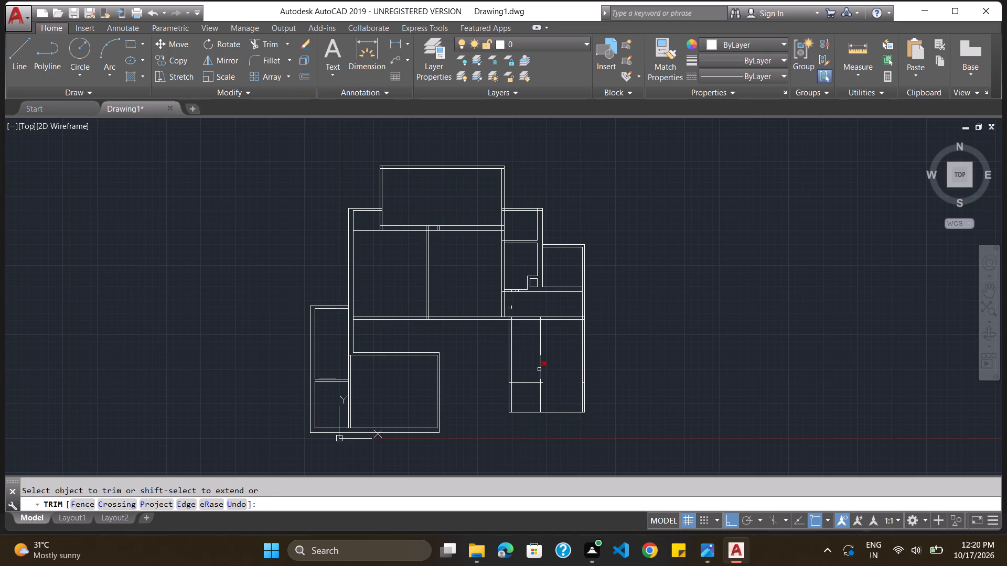
left_click(539, 369)
left_click(541, 344)
left_click(542, 382)
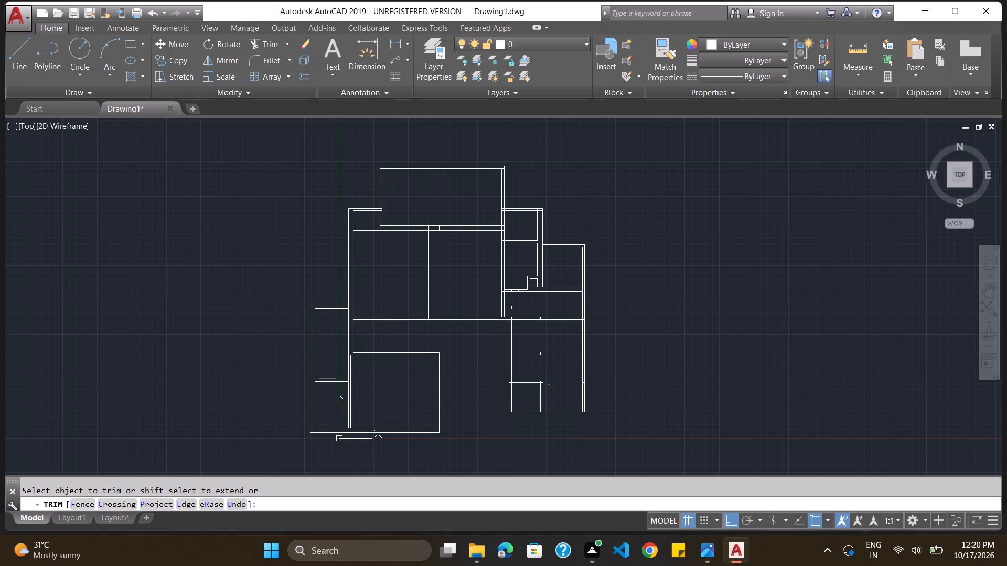
left_click(543, 383)
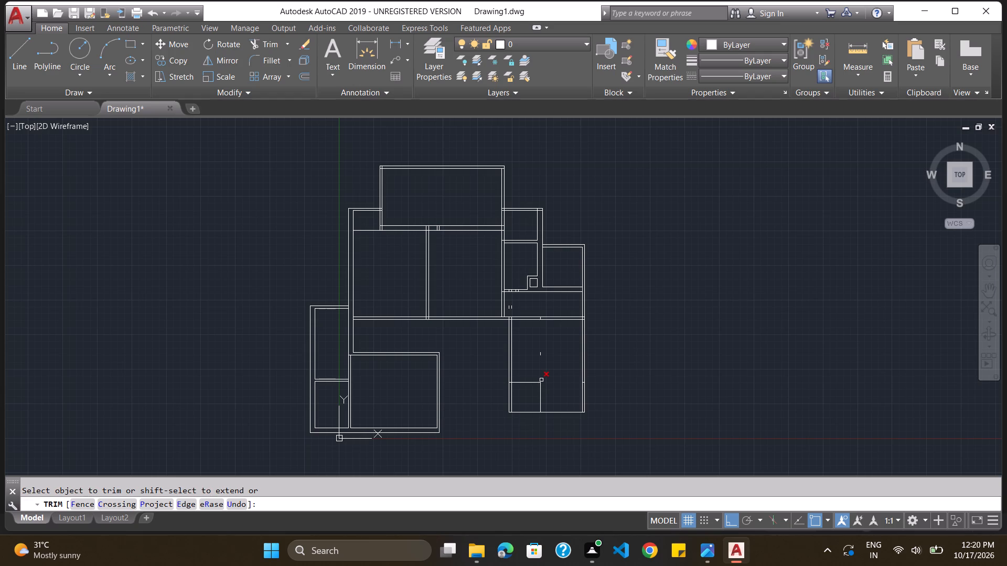
left_click(541, 380)
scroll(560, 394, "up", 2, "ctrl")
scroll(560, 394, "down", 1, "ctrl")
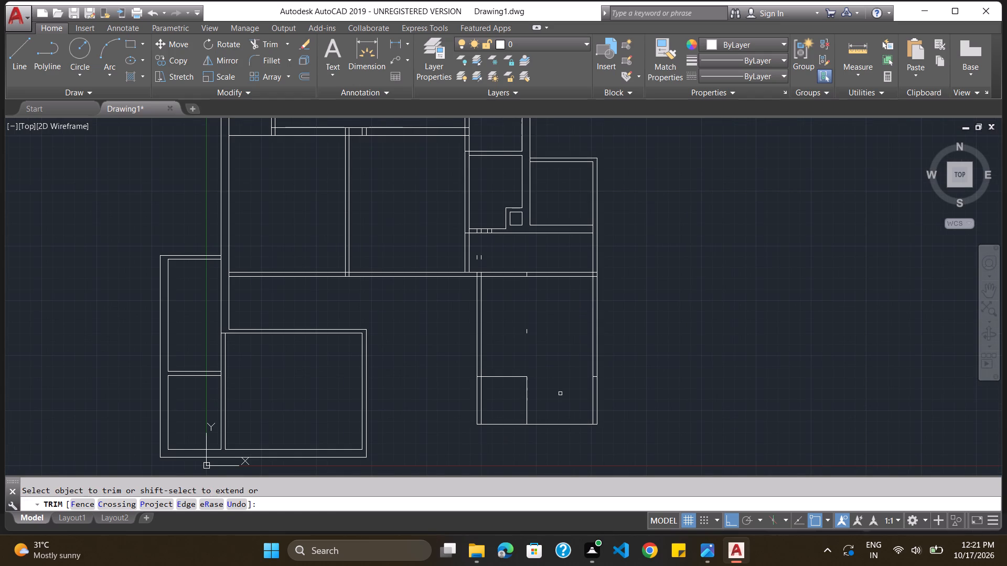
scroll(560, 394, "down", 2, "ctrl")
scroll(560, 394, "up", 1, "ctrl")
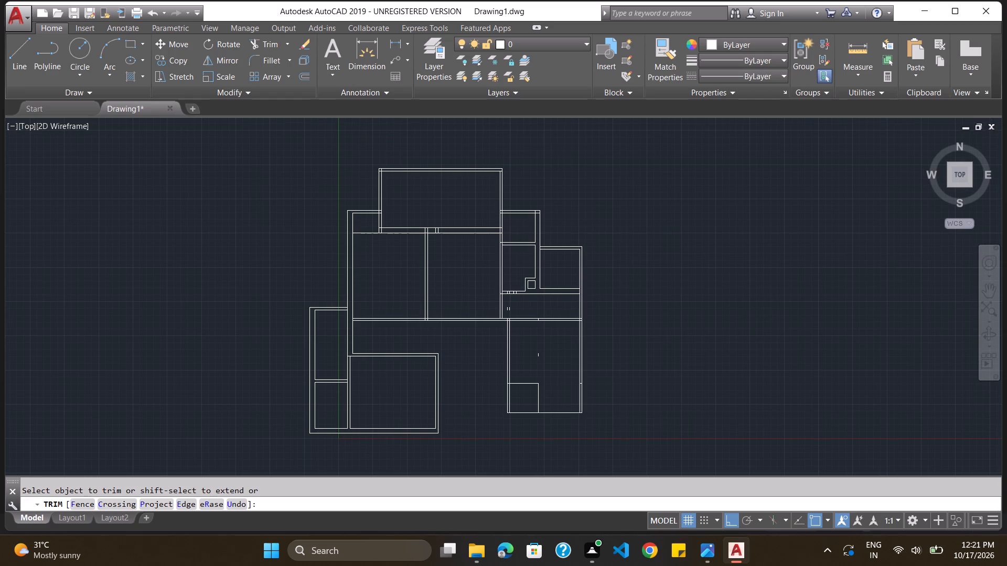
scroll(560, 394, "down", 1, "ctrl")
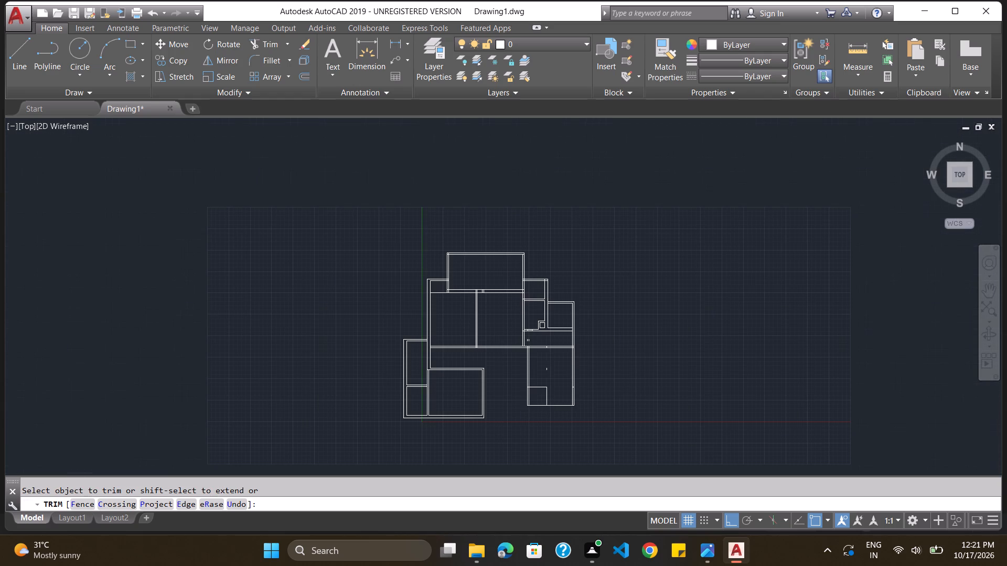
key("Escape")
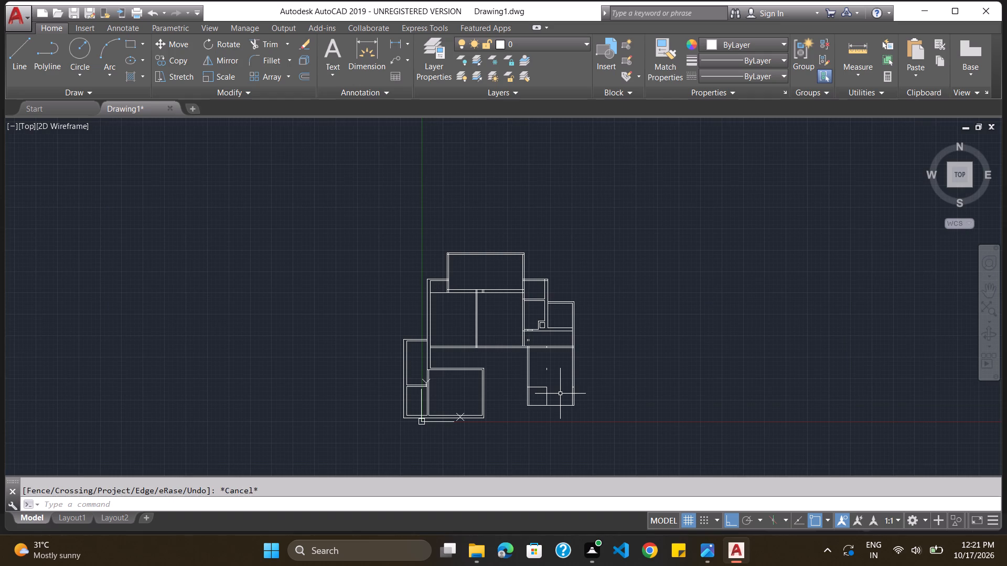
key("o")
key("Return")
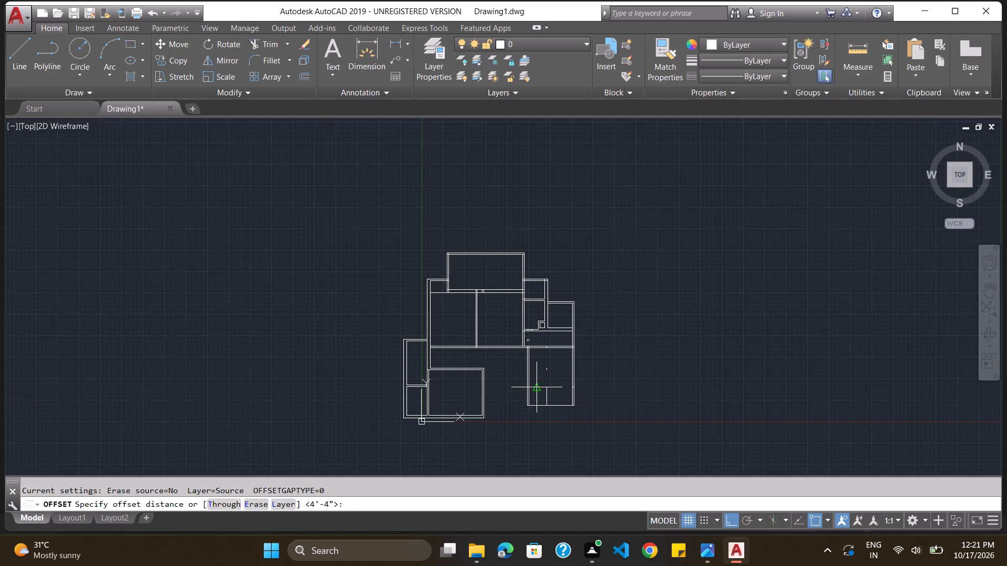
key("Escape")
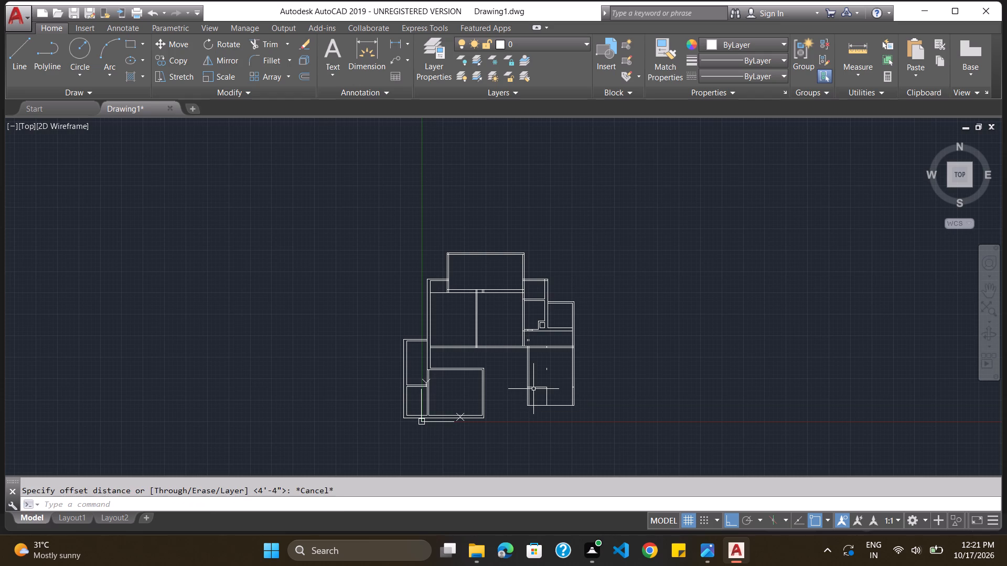
Extend the top line of the southeast room's corner enclosure west to the southwest room's east wall.
type("trim")
key("Return")
key("Return")
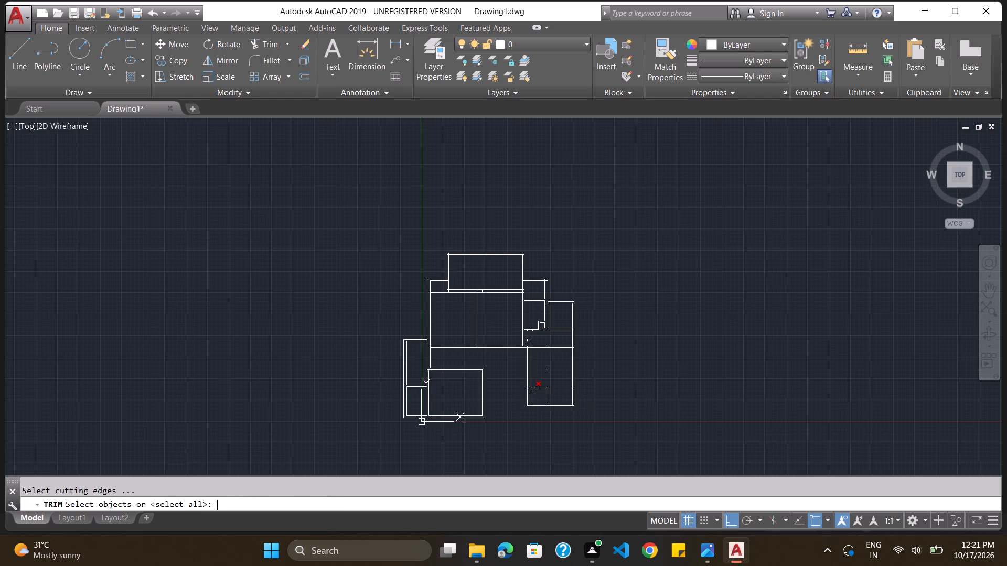
left_click(534, 387, "shift")
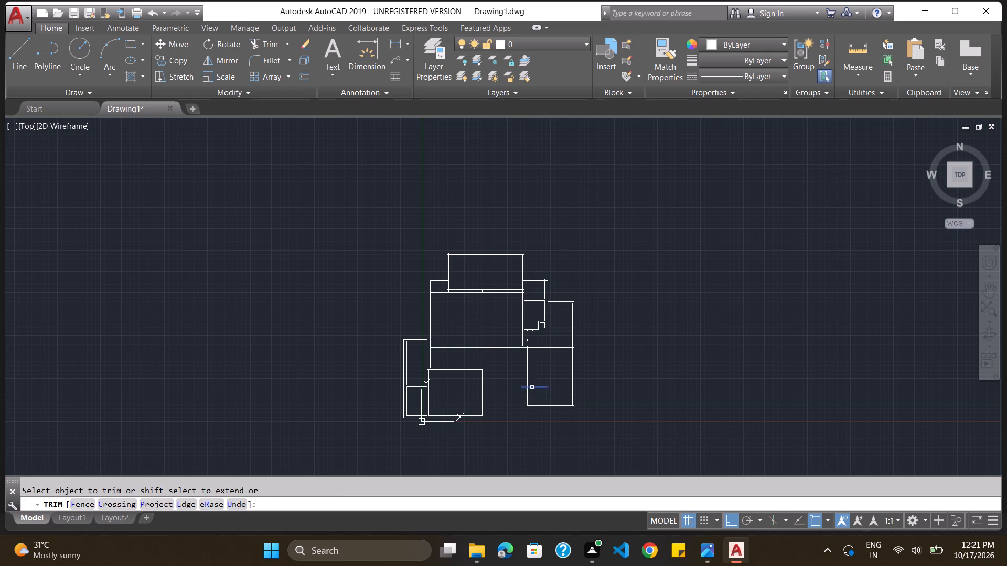
left_click(525, 387, "shift")
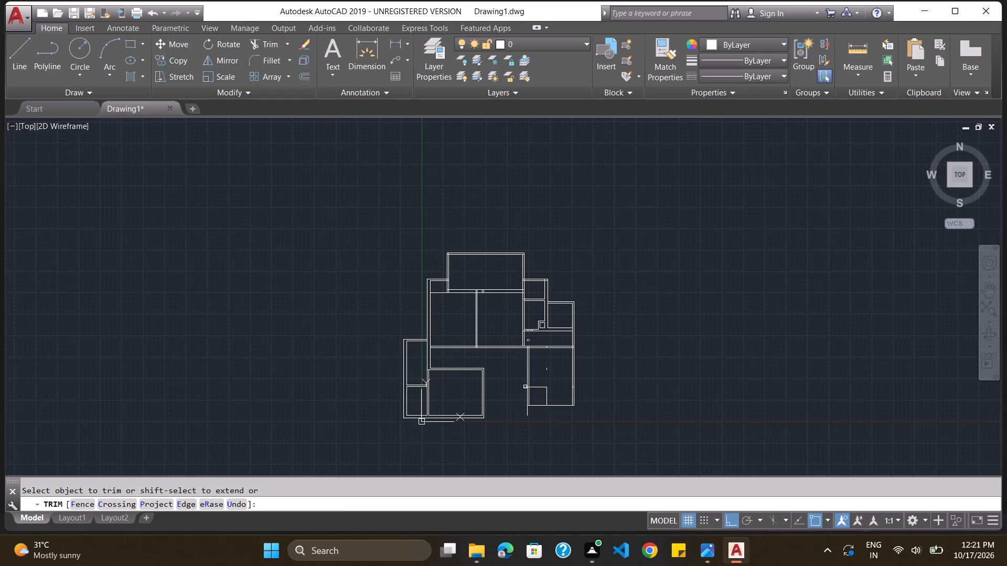
left_click(523, 387, "shift")
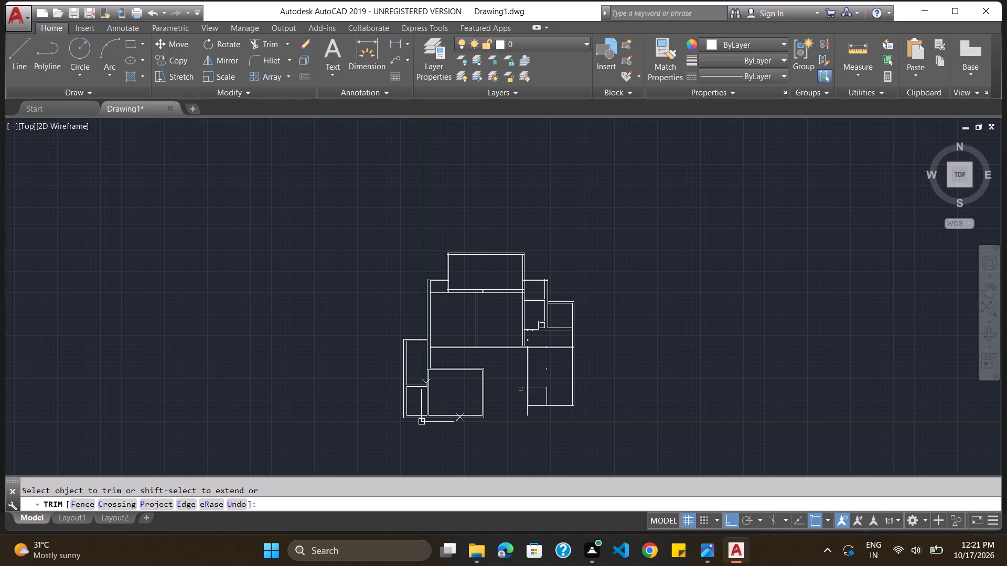
left_click(521, 388, "shift")
key("Escape")
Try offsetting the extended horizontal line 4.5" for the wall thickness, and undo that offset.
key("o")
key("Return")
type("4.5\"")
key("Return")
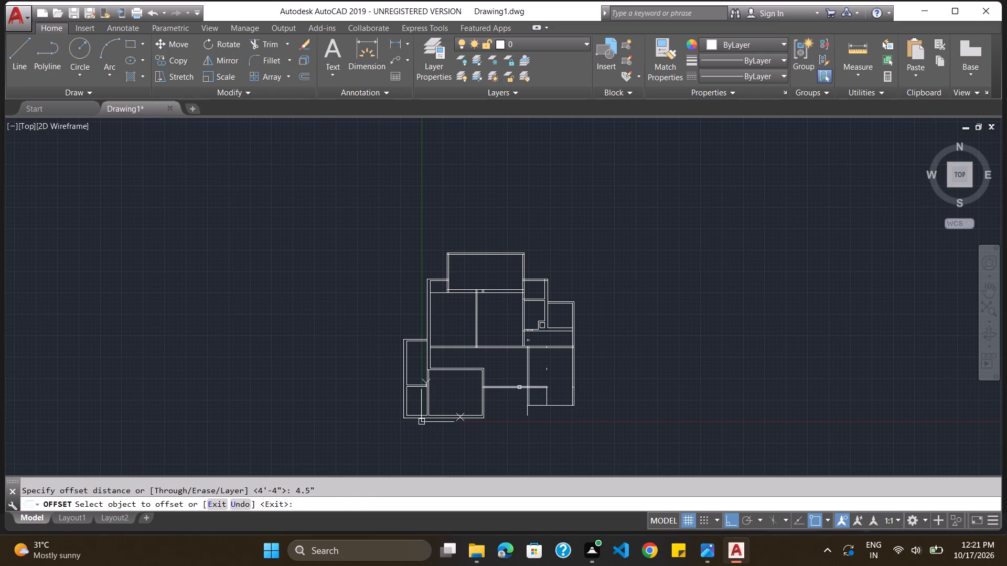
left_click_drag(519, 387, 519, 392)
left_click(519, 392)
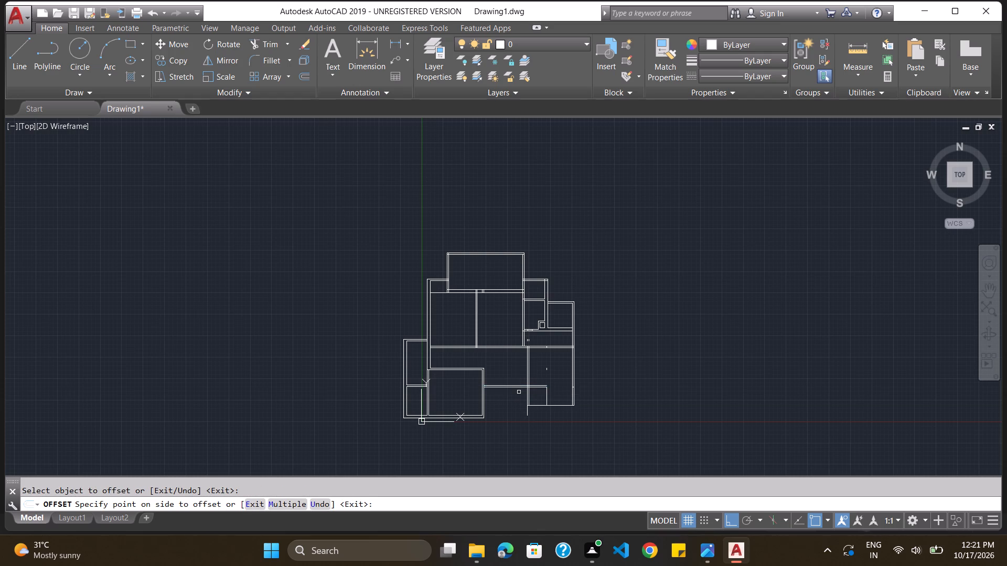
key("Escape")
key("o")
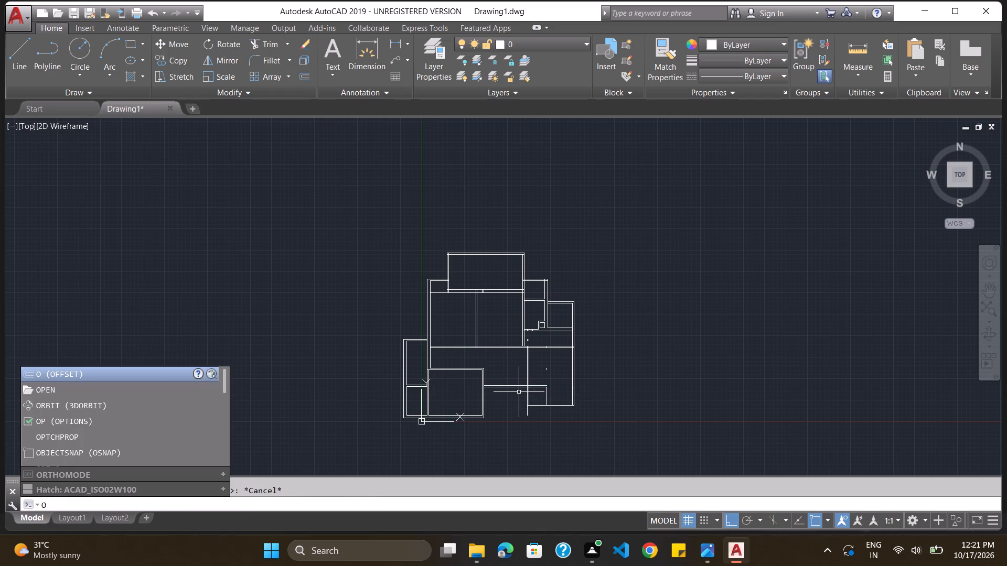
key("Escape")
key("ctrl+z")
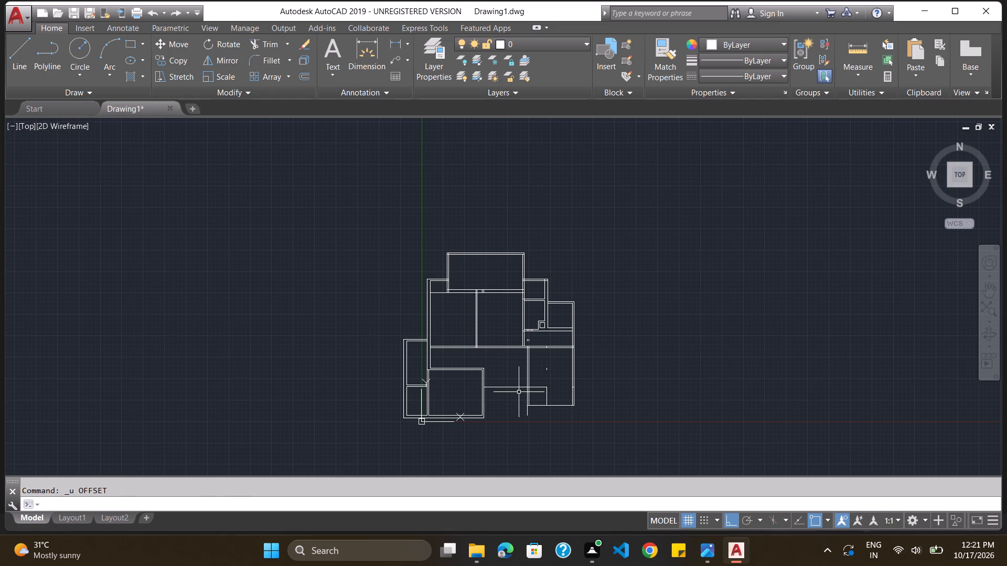
Offset the extended horizontal line 4.5" to the south to form a double-line wall.
key("o")
key("Return")
type("4.5\"")
key("Return")
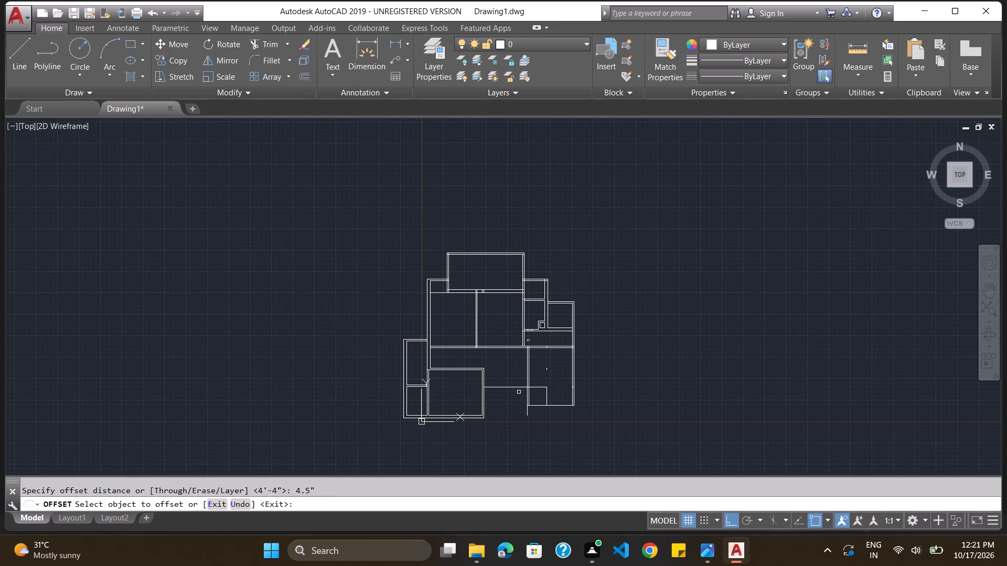
left_click(520, 387)
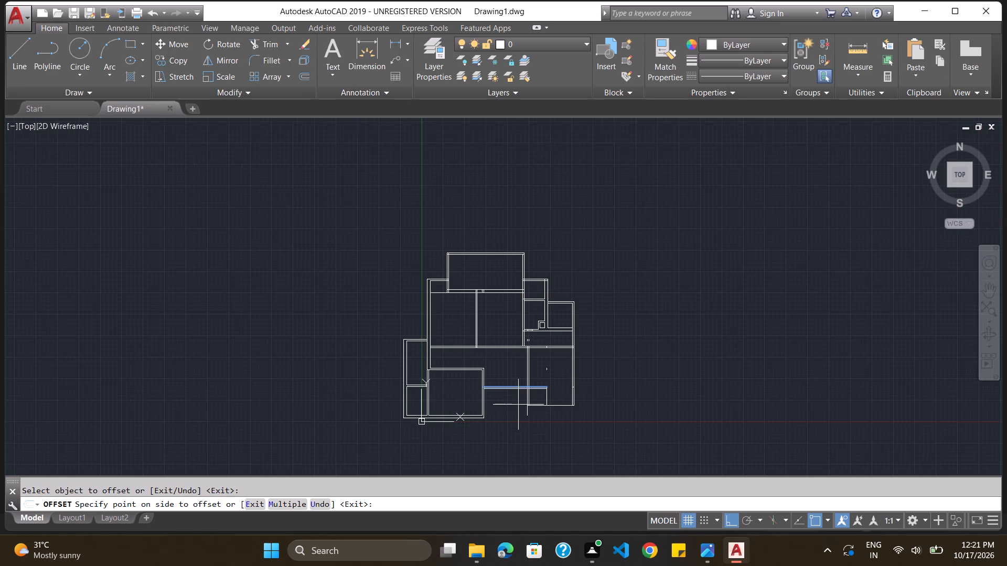
scroll(518, 405, "up", 2, "ctrl")
left_click(501, 418)
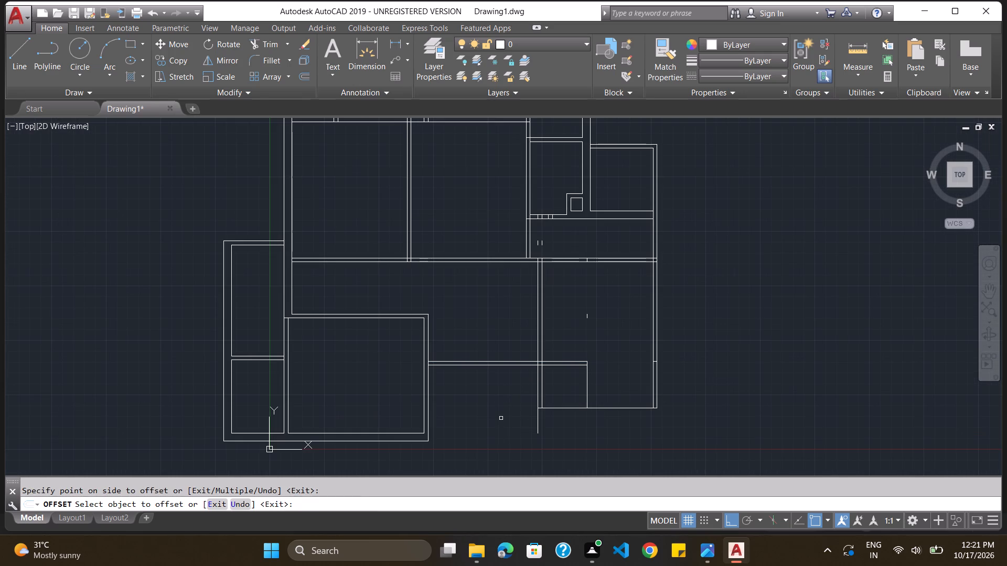
key("Escape")
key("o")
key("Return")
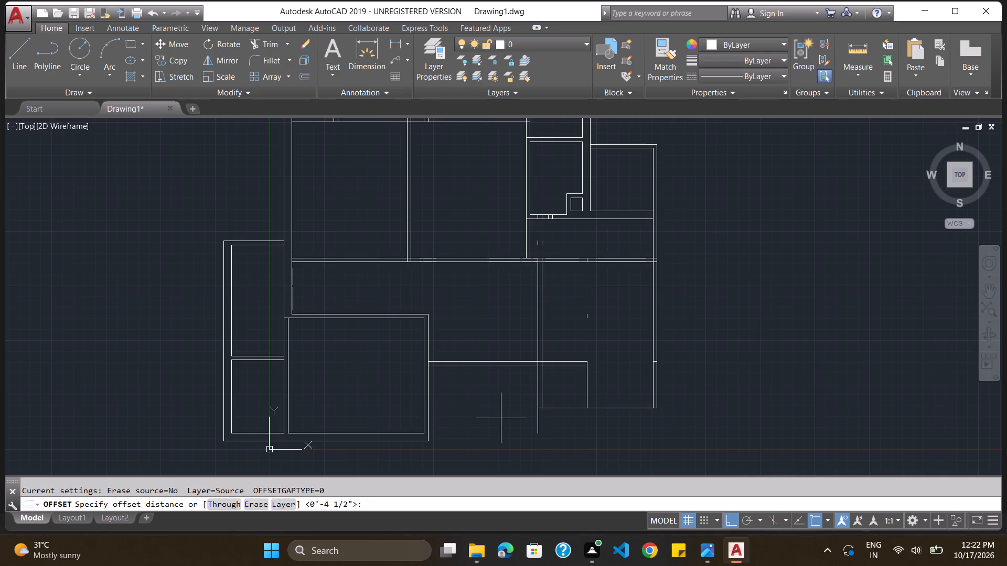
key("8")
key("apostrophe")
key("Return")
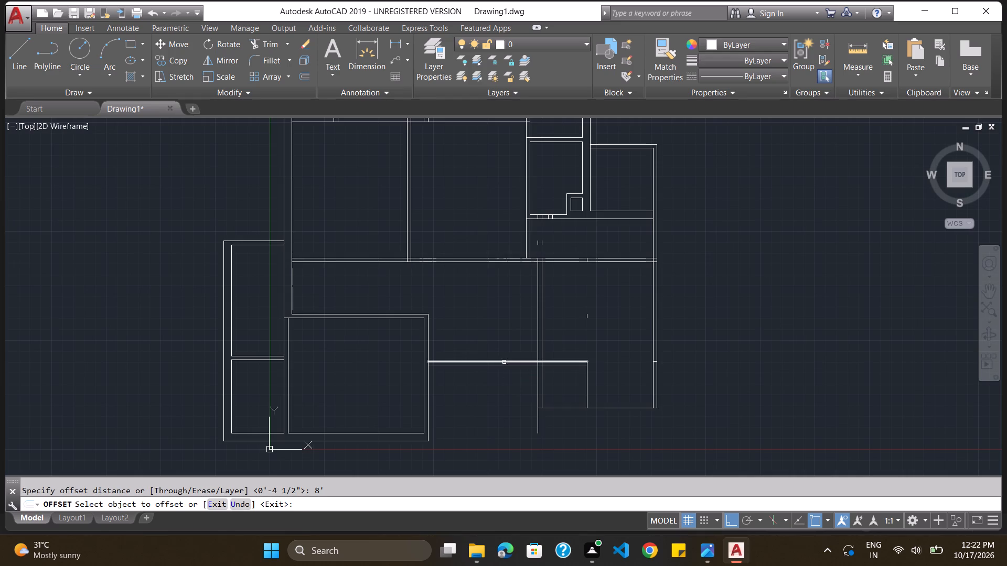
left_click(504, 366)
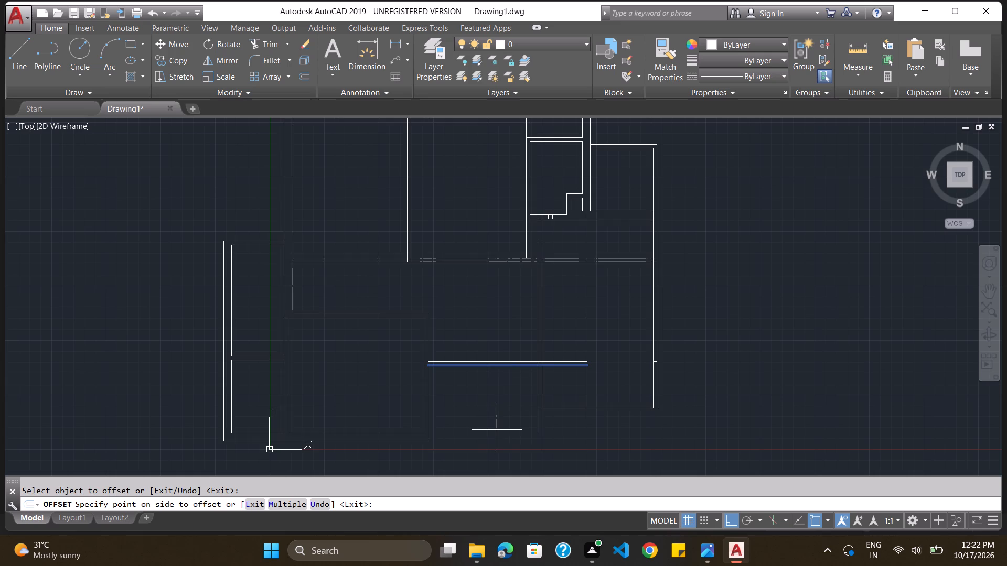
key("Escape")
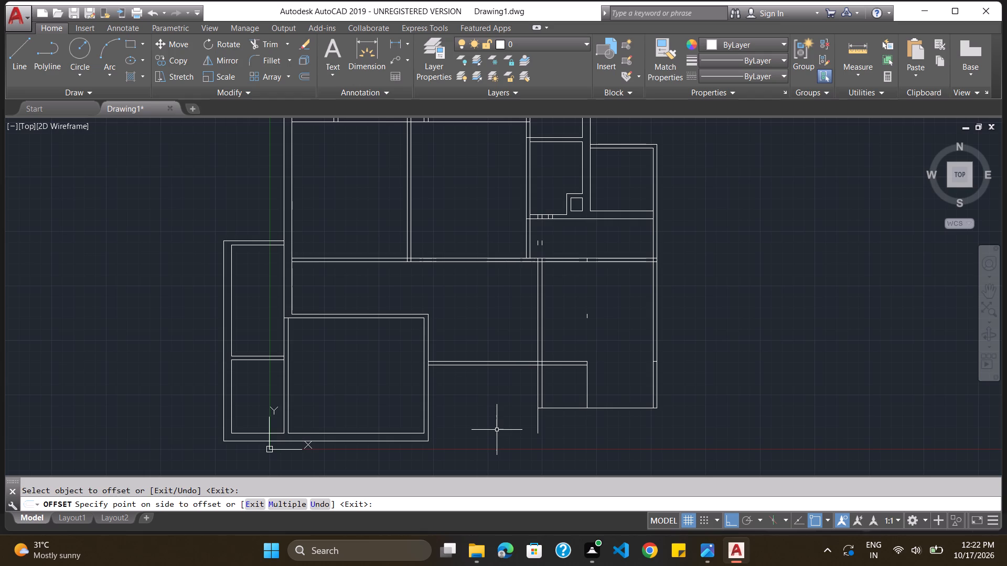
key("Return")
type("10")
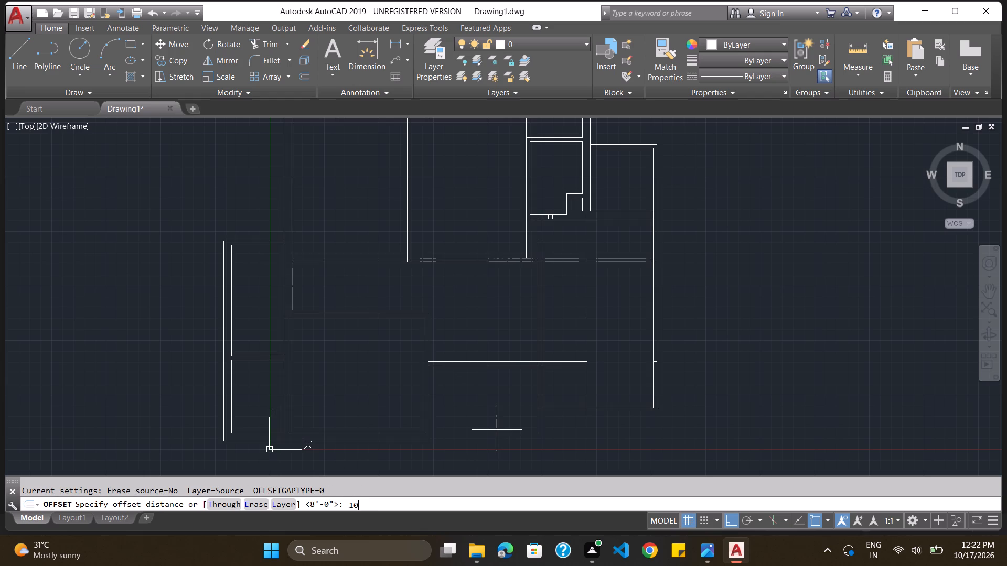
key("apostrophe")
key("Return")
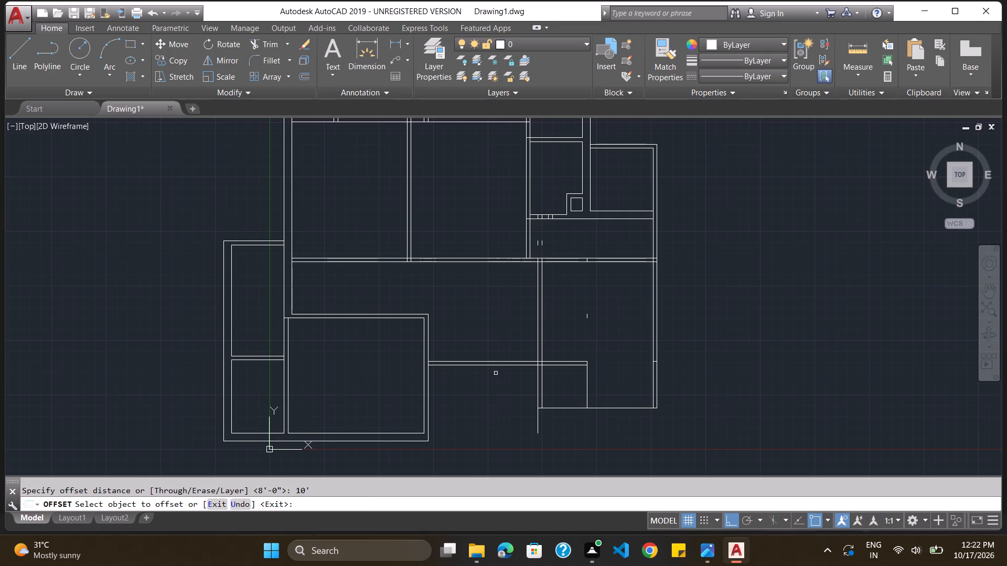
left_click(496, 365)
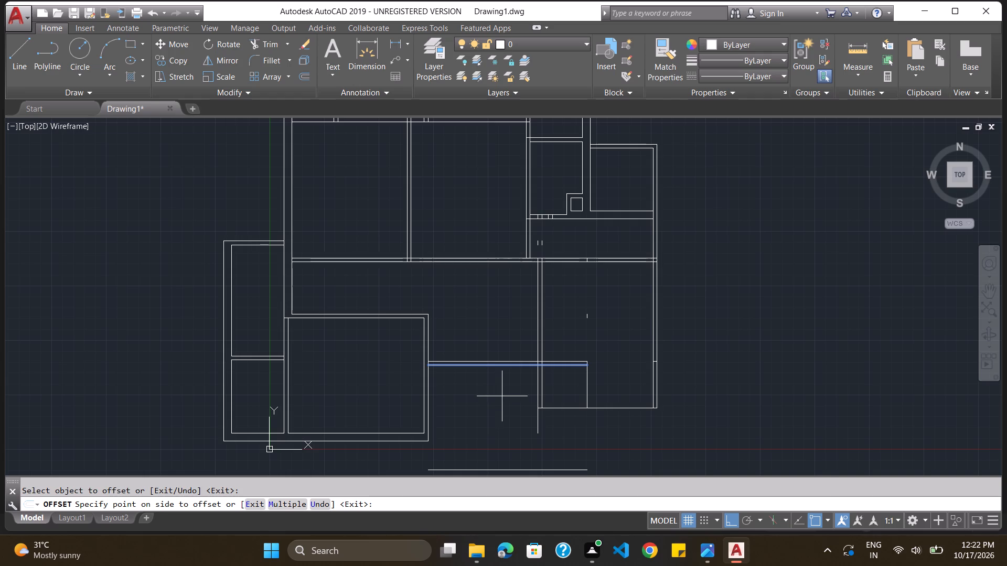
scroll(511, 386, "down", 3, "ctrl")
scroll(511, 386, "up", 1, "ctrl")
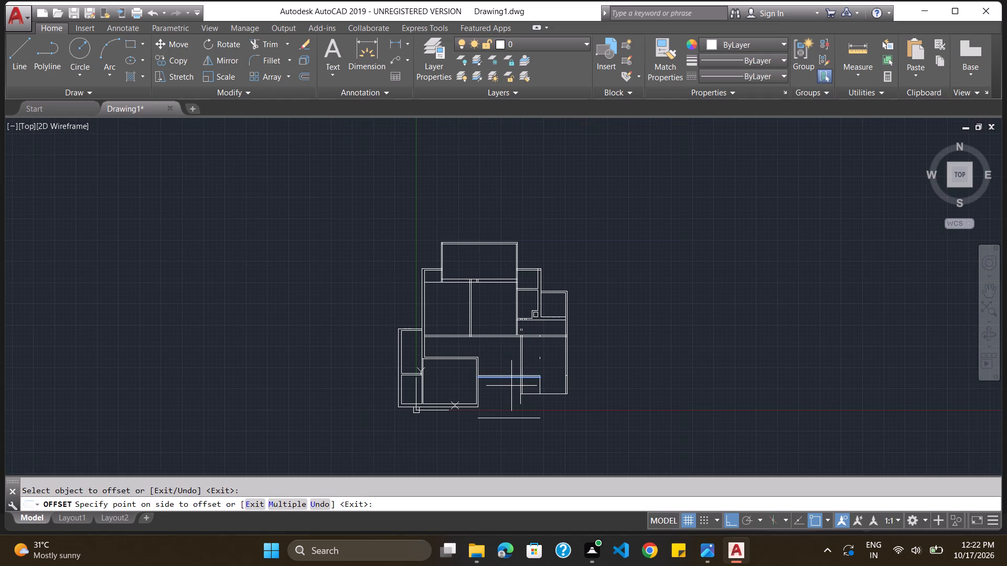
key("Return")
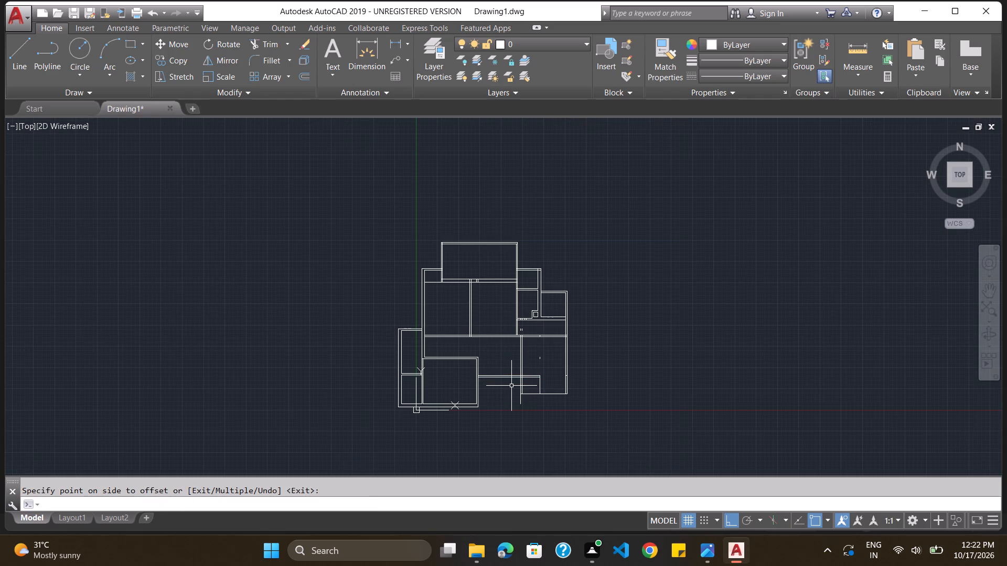
Offset the lower line of the new horizontal wall 10' to the south.
key("Return")
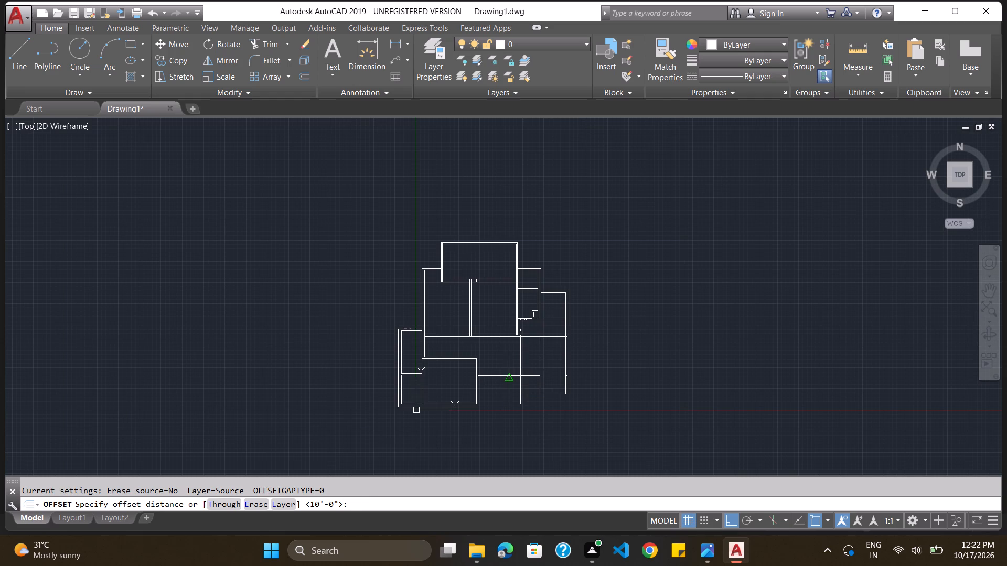
type("10")
key("apostrophe")
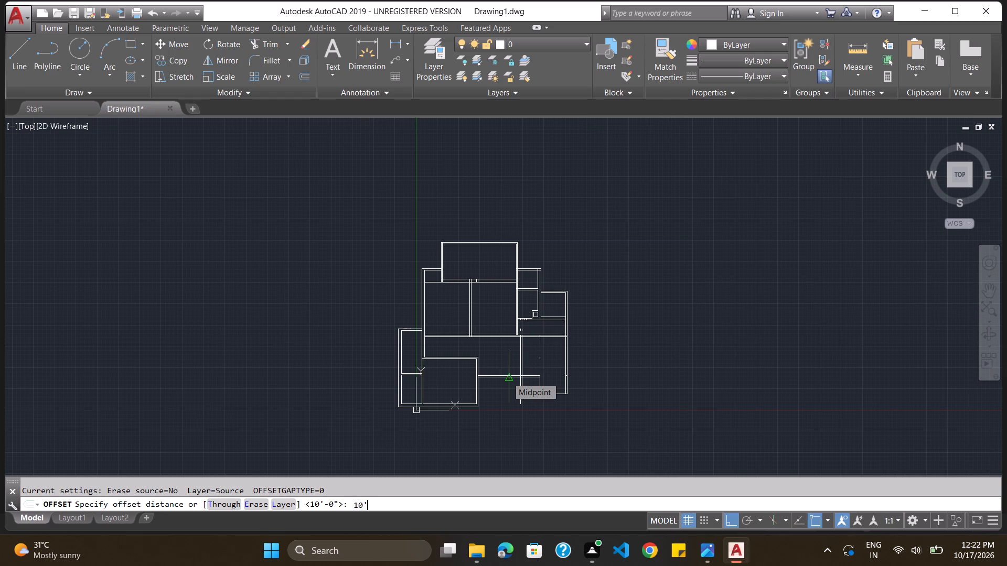
key("Return")
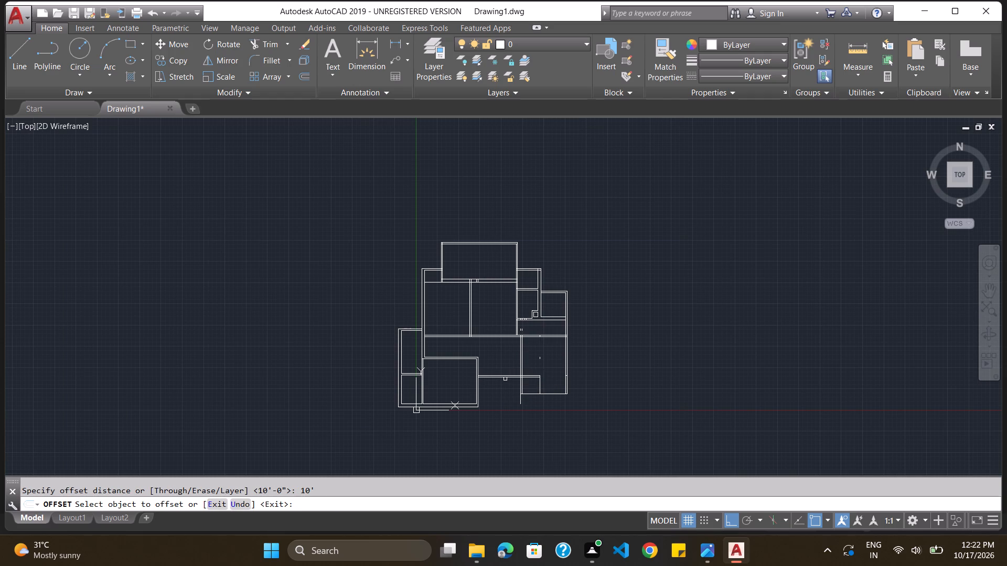
left_click(505, 378)
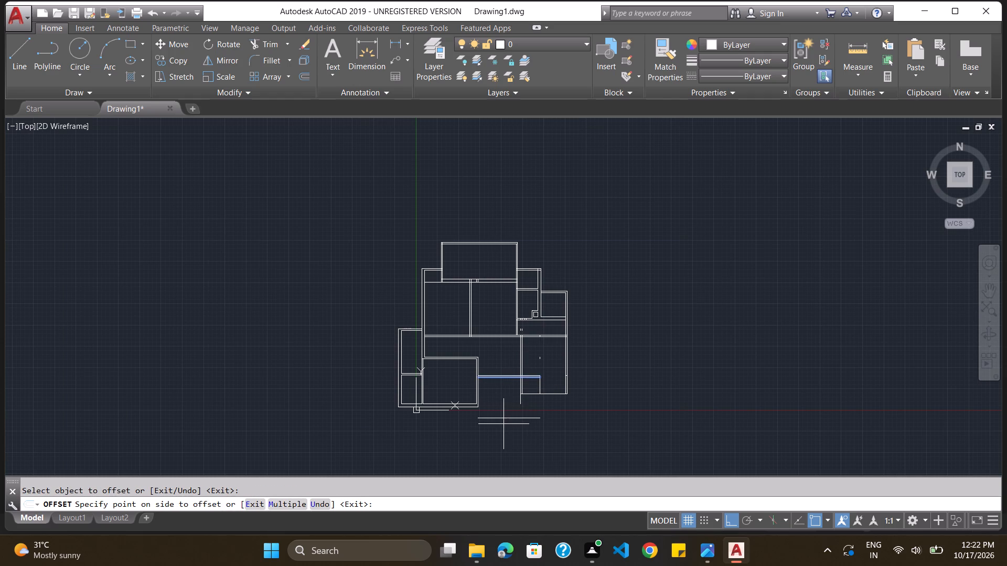
left_click(504, 424)
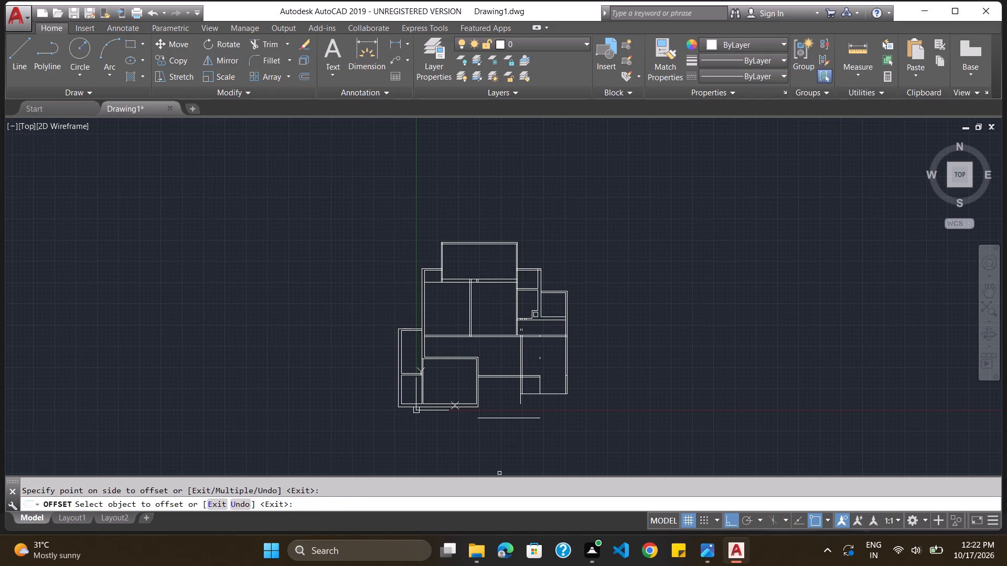
left_click(467, 502)
key("Escape")
Offset the southernmost horizontal line 9" to the south to form the south-central area's bottom wall.
key("o")
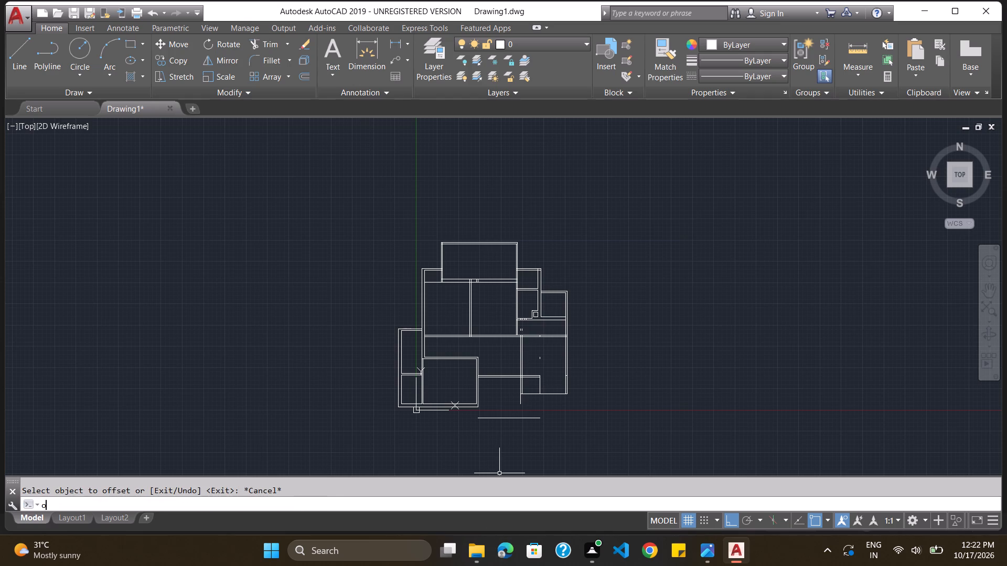
key("Return")
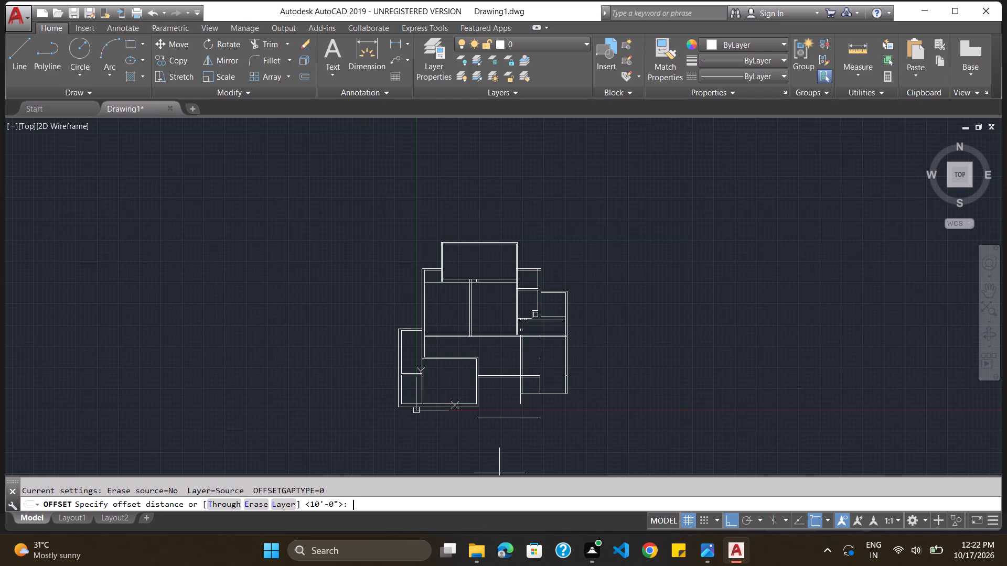
key("4")
key("Delete")
key("BackSpace")
type("9\"")
key("Return")
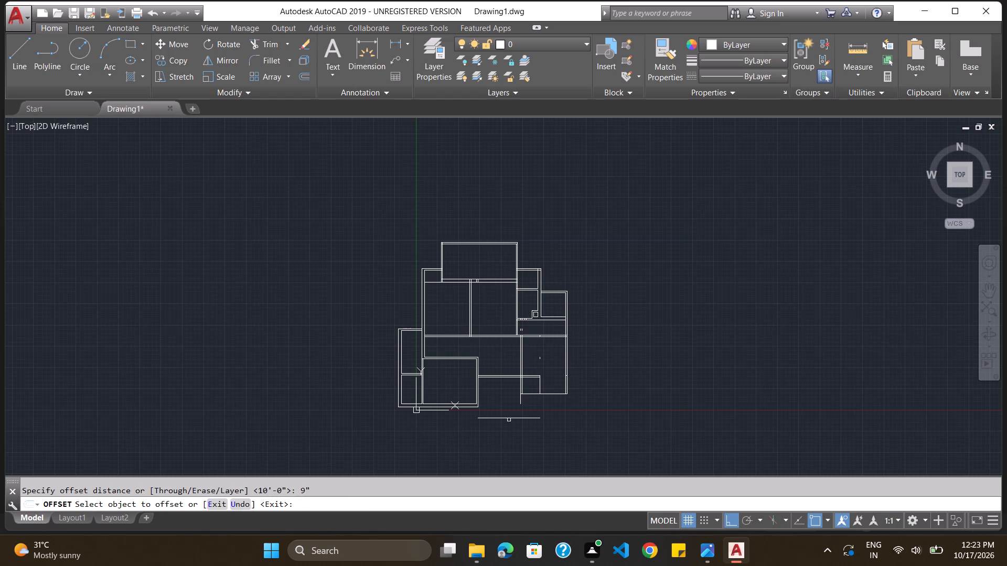
left_click_drag(509, 418, 508, 434)
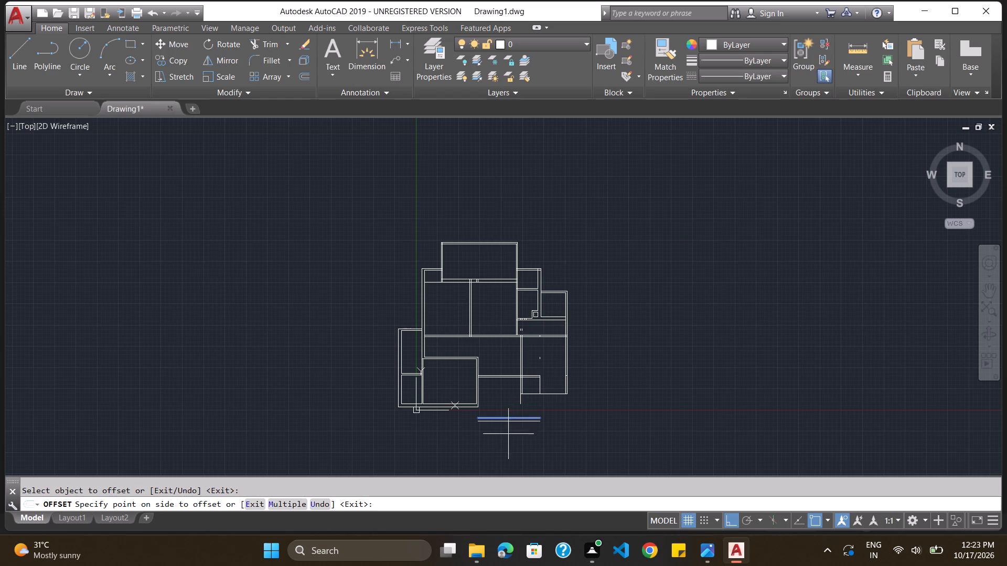
left_click_drag(508, 434, 508, 435)
left_click(508, 435)
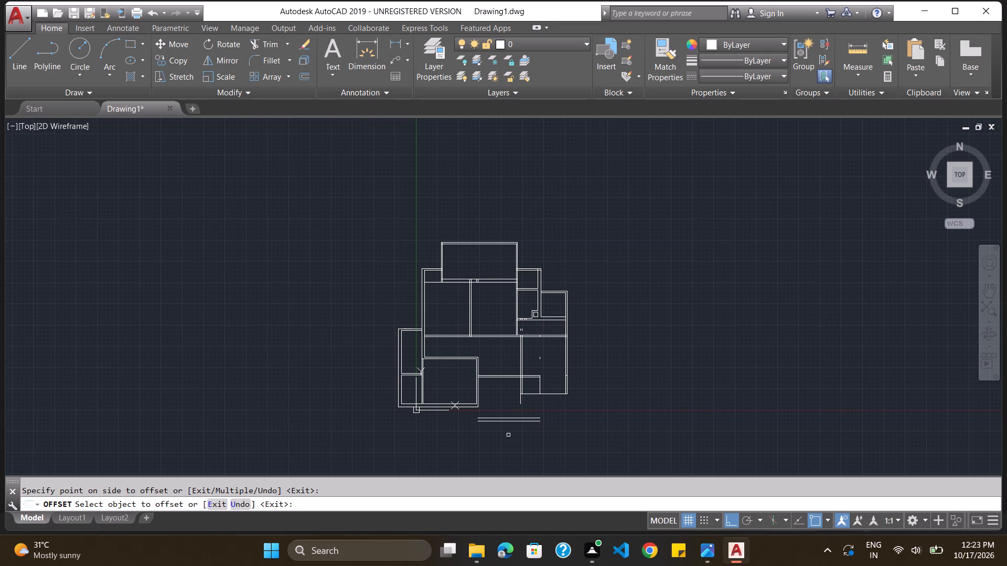
key("Escape")
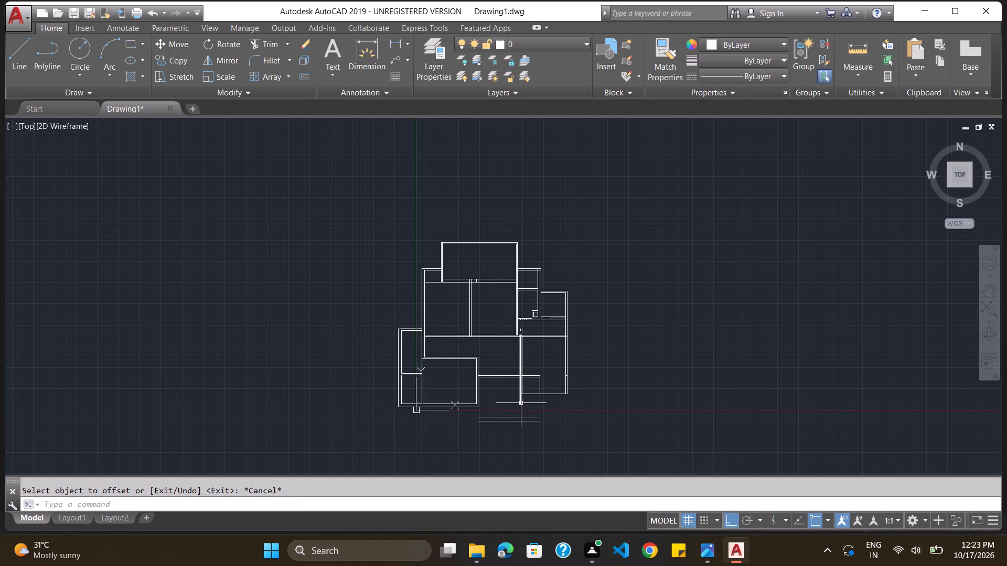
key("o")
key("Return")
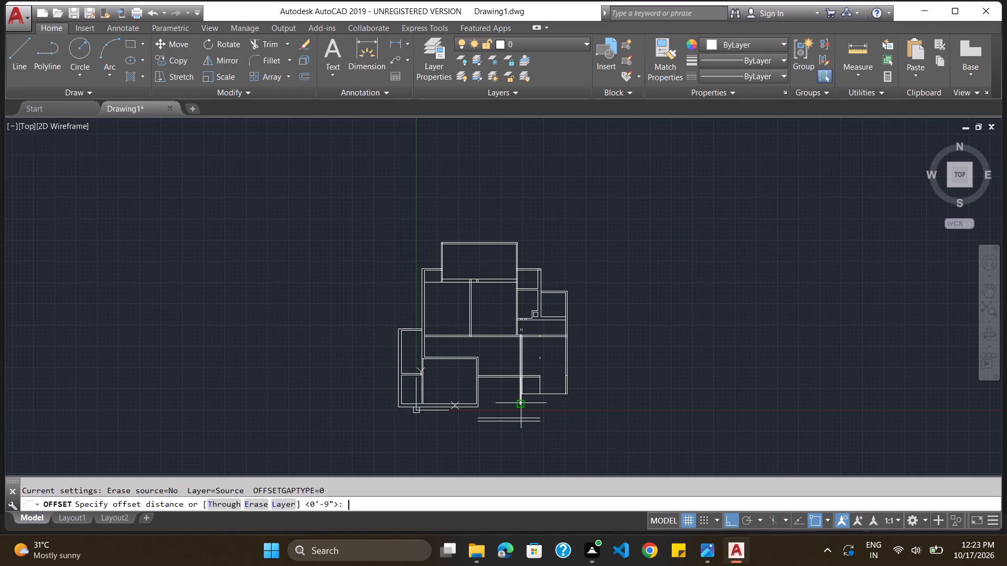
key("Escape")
Extend both lines of the southeast room's west wall south to the outer line of the new bottom wall.
type("tr")
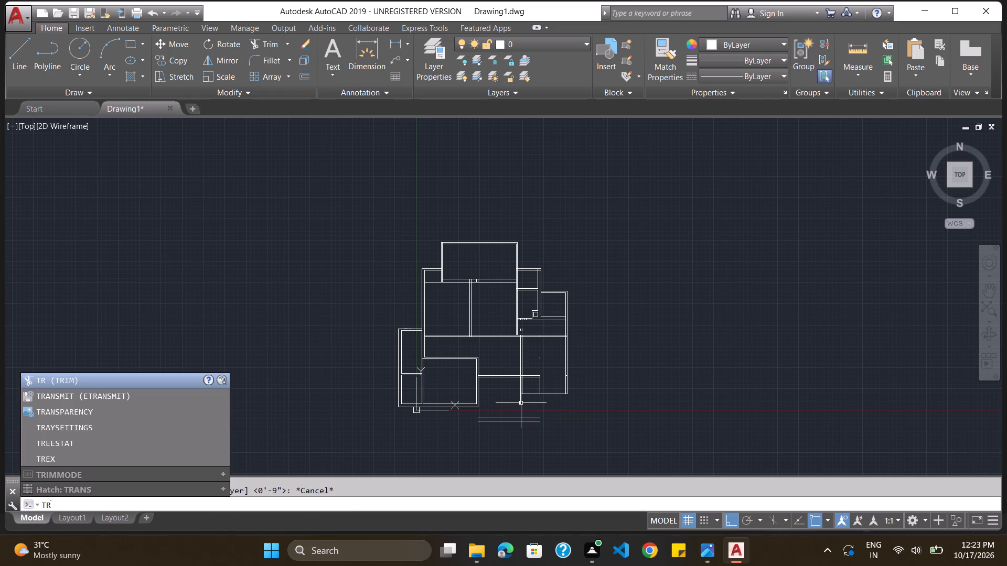
key("Return")
key("Return")
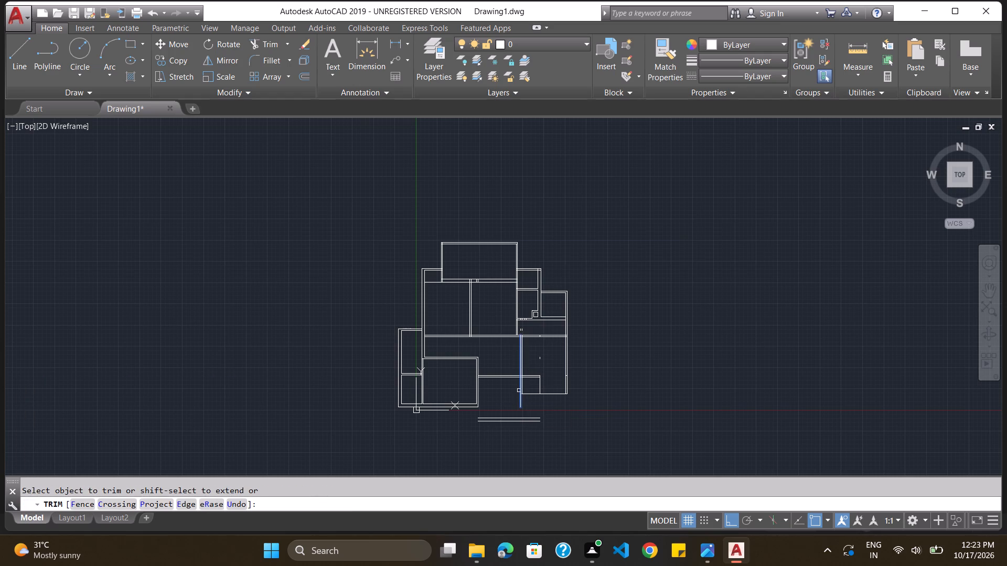
left_click(519, 390, "shift")
left_click(520, 396, "shift")
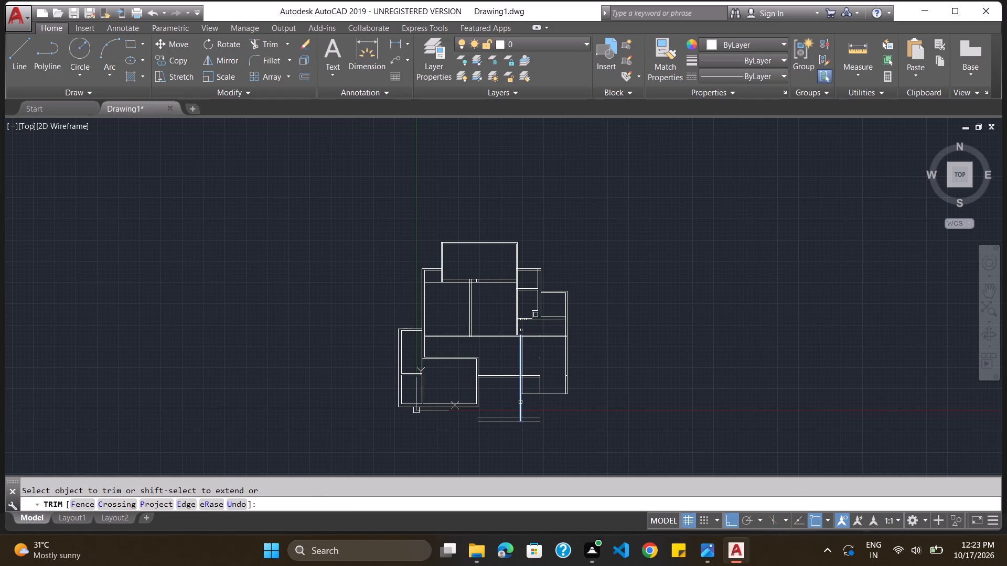
left_click(521, 402, "shift")
left_click(522, 389, "shift")
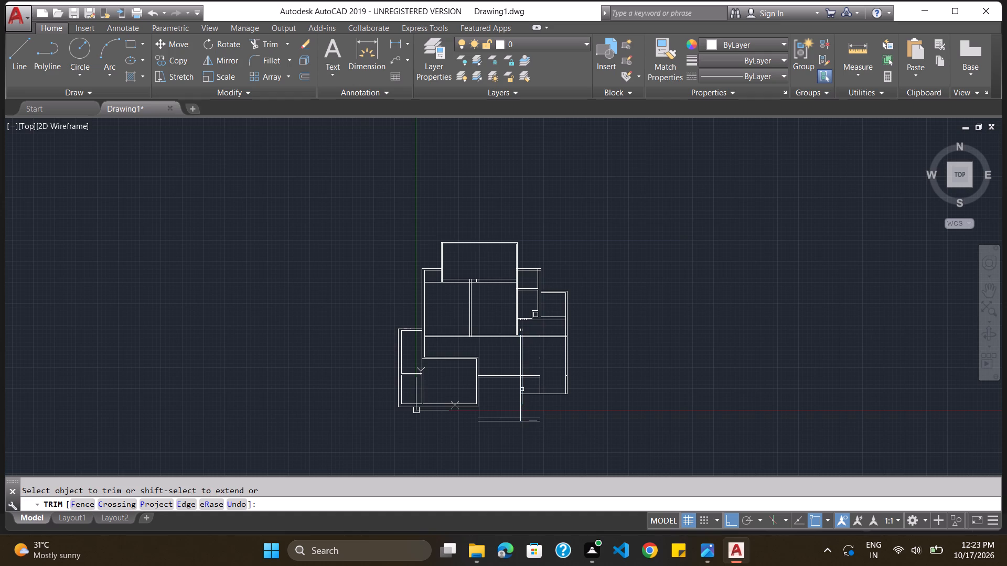
left_click(523, 398, "shift")
left_click(522, 406, "shift")
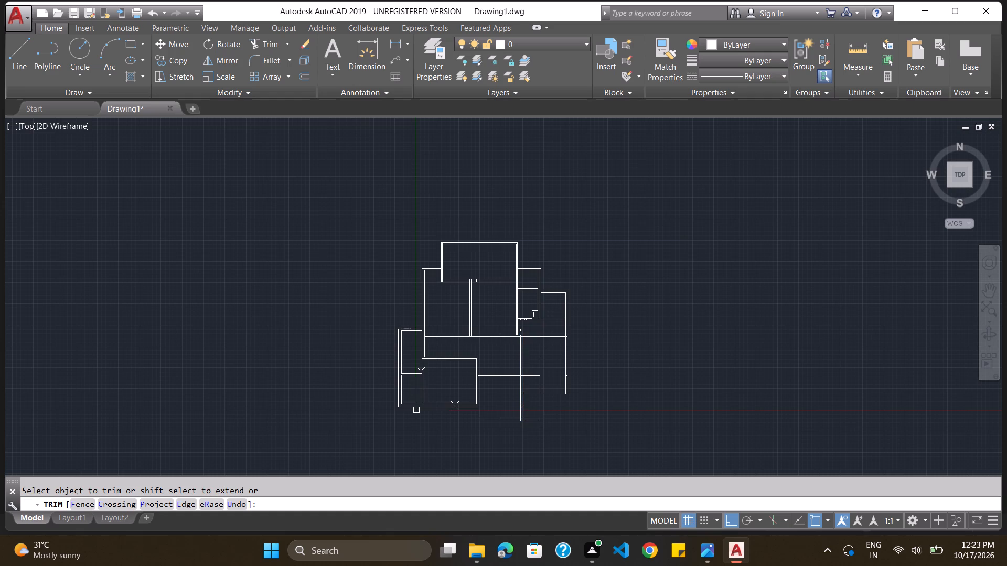
left_click(522, 416, "shift")
Extend the southwest room's east wall lines south to the new bottom wall and close their corner.
left_click(478, 406, "shift")
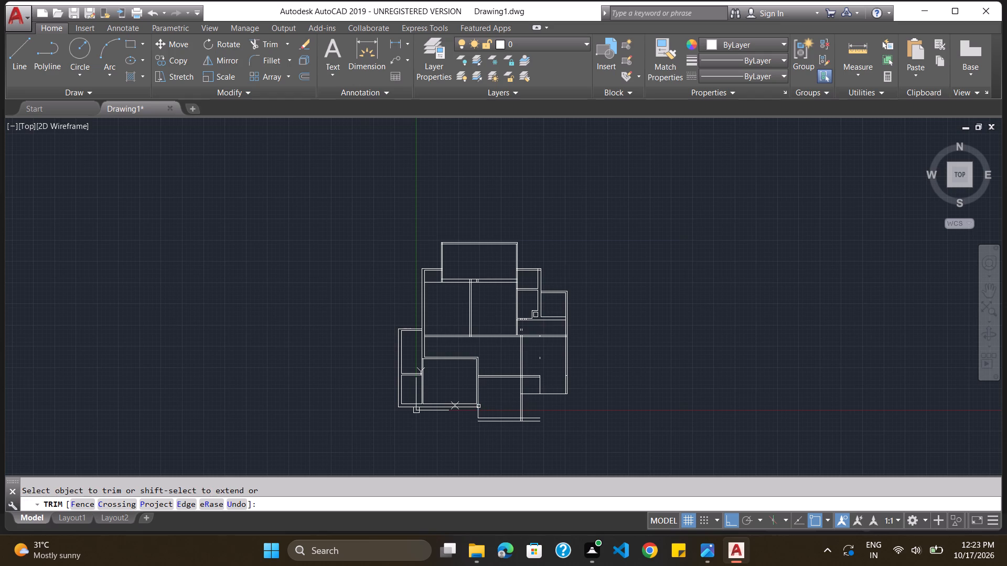
left_click(478, 410, "shift")
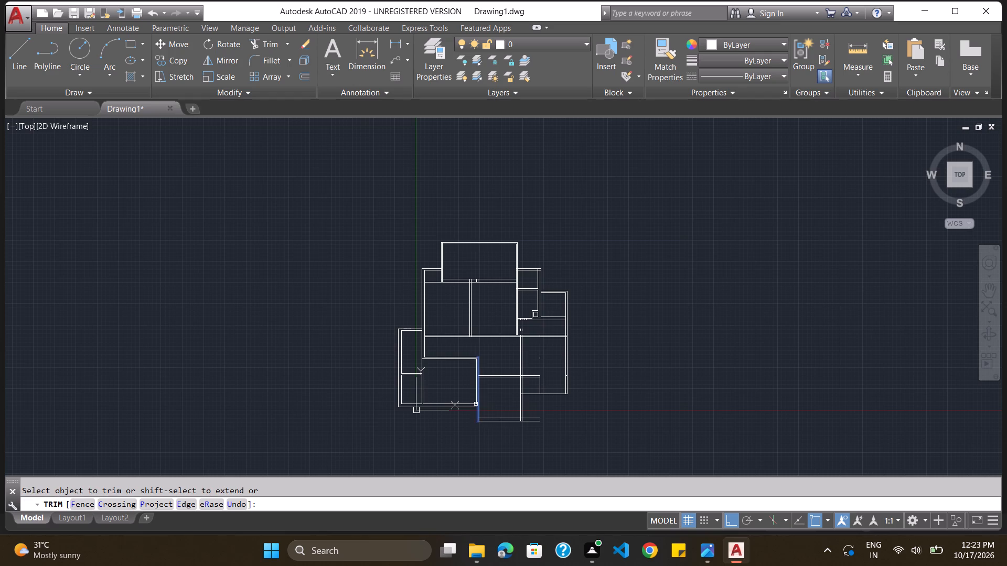
left_click(476, 398, "shift")
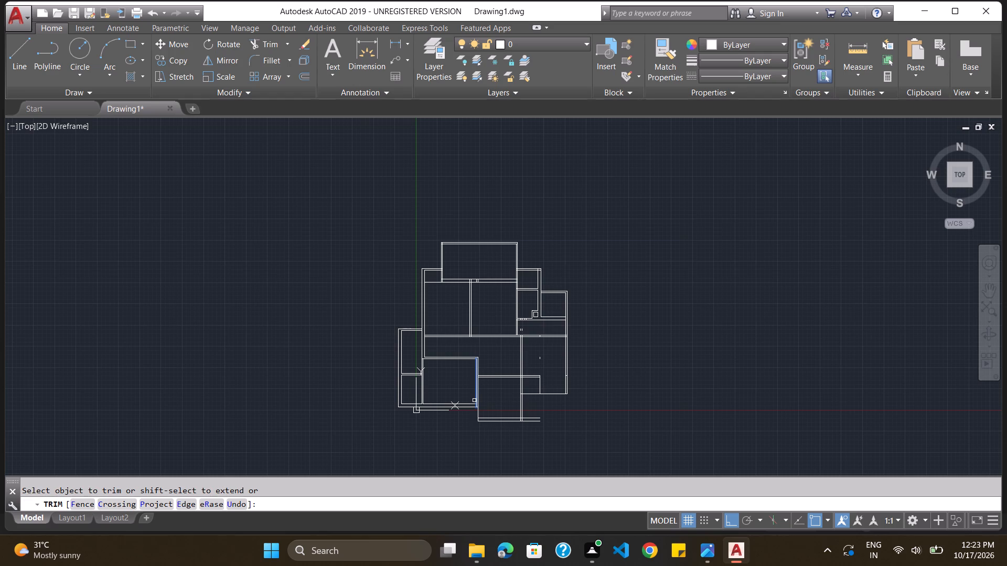
left_click(474, 400, "shift")
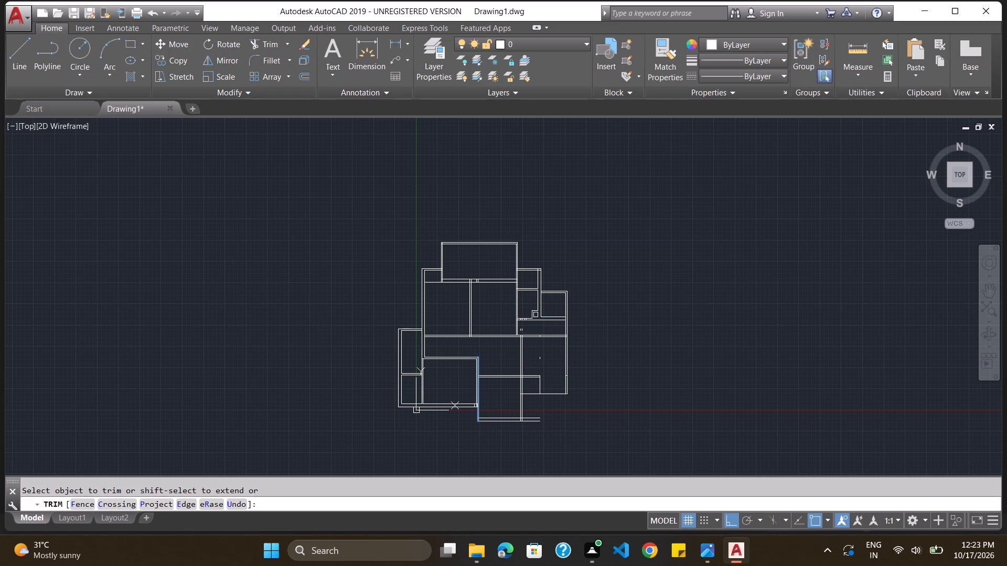
left_click(474, 404, "shift")
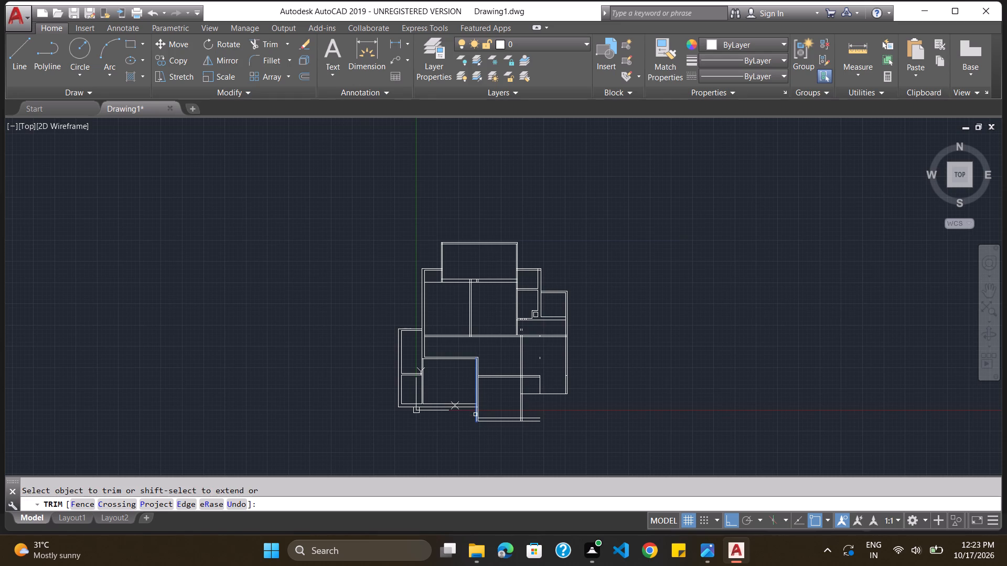
left_click(475, 415, "shift")
left_click(483, 421, "shift")
Trim the bottom wall lines that project east past the south-central area's east wall.
left_click(536, 418)
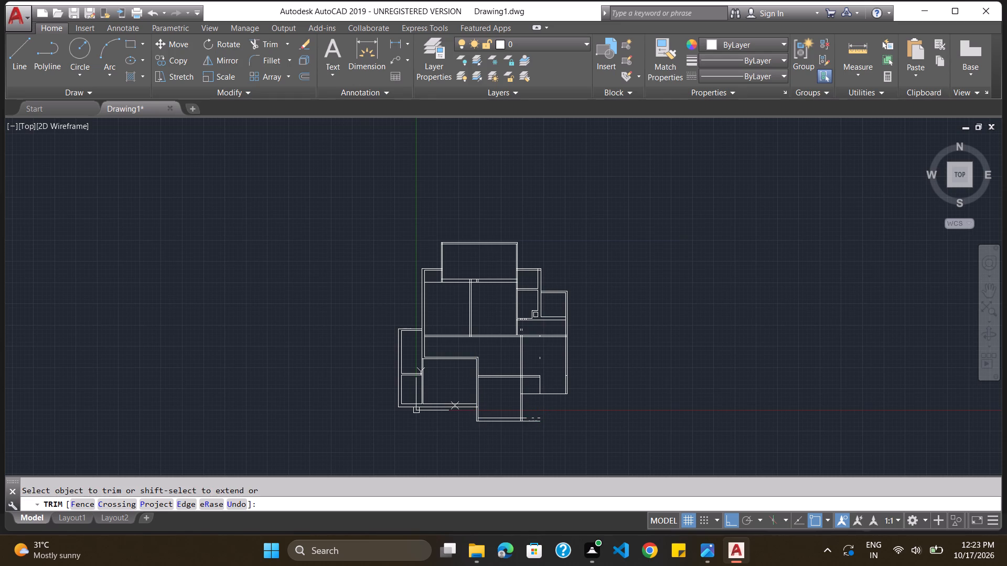
left_click(528, 418)
left_click(526, 418)
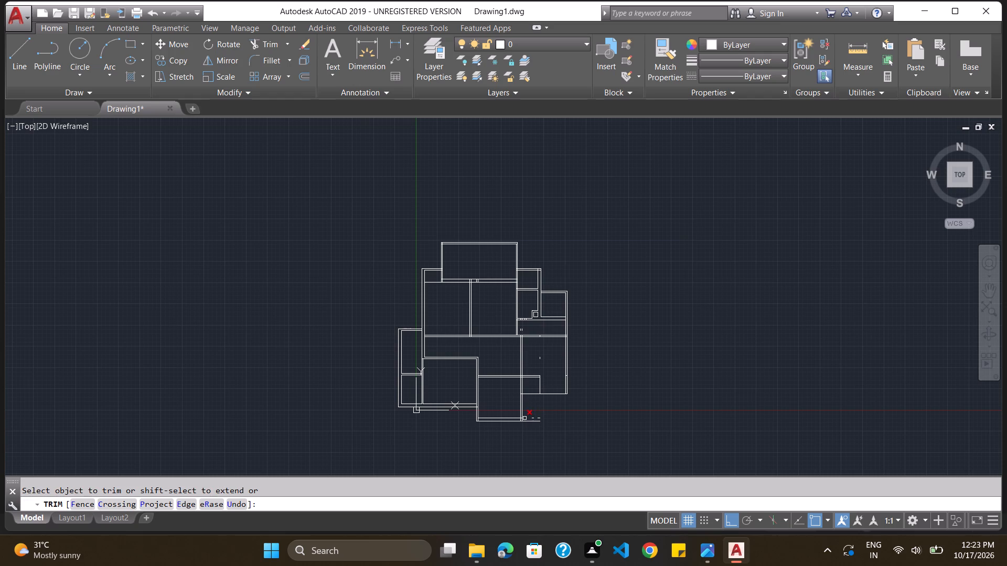
left_click(524, 418)
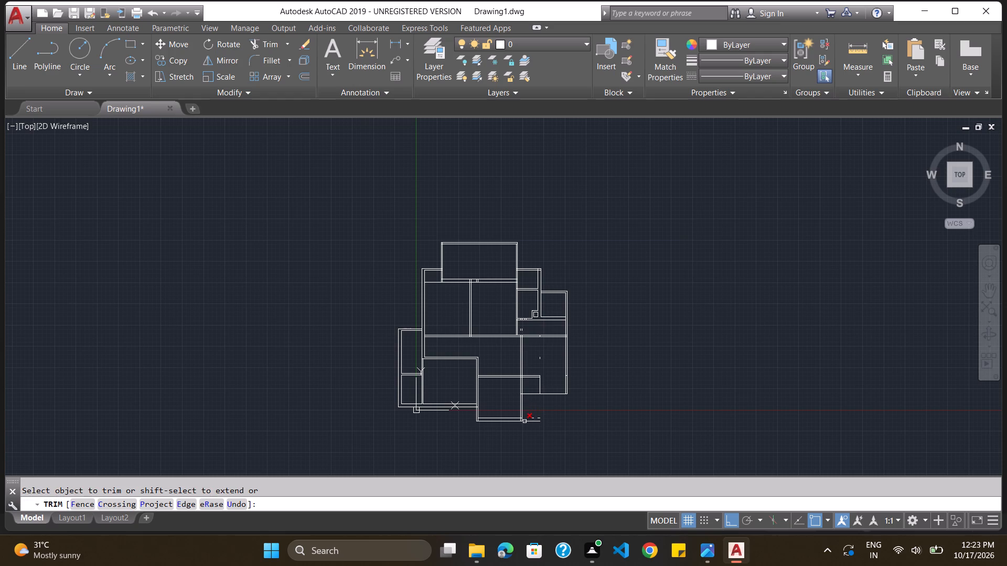
left_click(524, 421)
left_click_drag(526, 421, 531, 421)
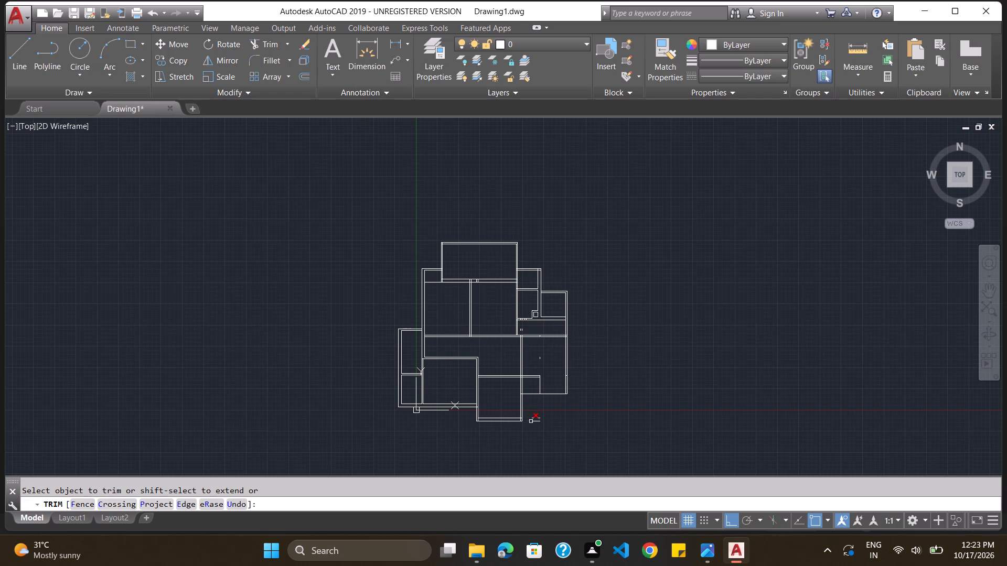
left_click(531, 421)
left_click(536, 421)
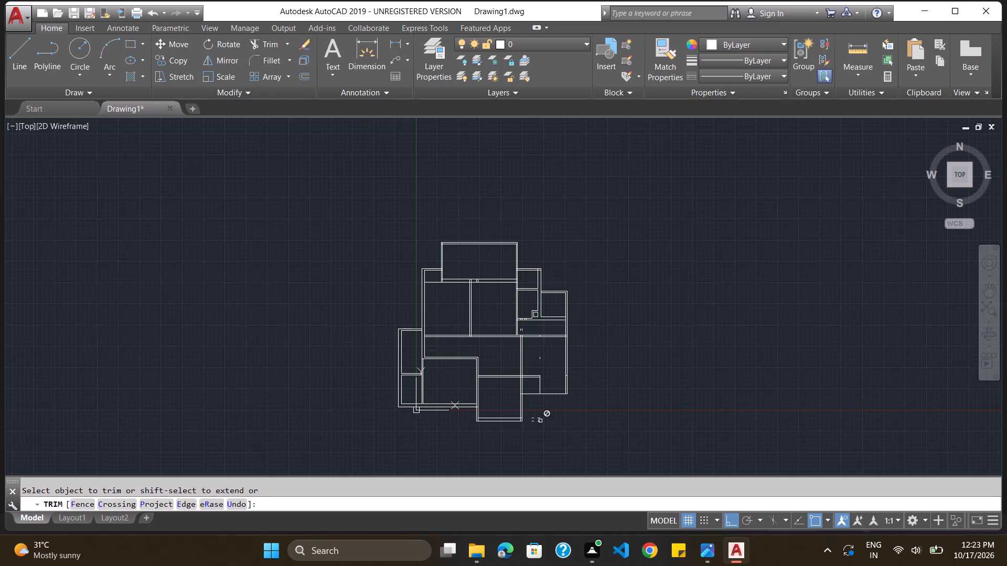
left_click(540, 420)
left_click(333, 507)
key("Escape")
Offset the inner line of the main block's west wall 7'4" to the east.
key("o")
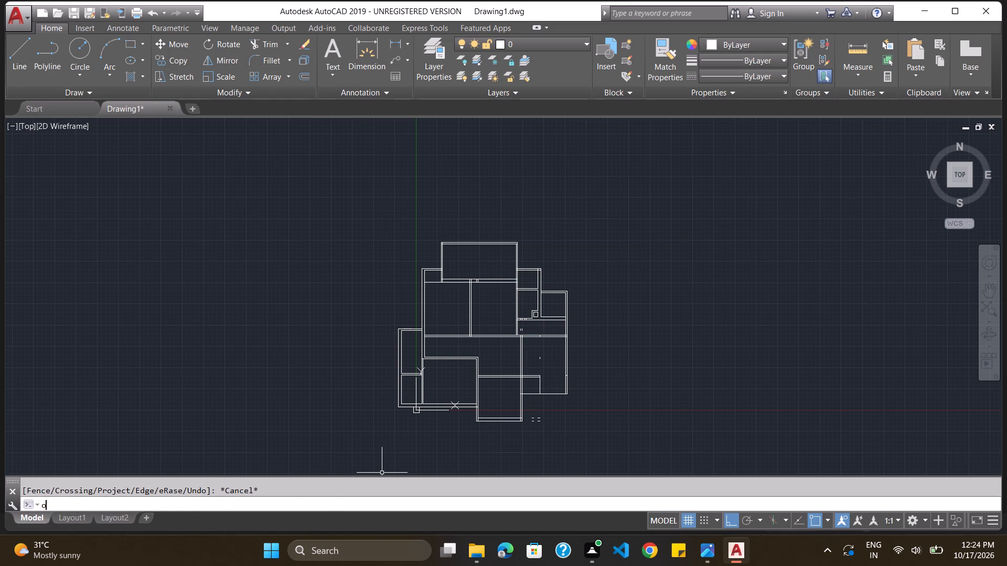
key("Return")
key("7")
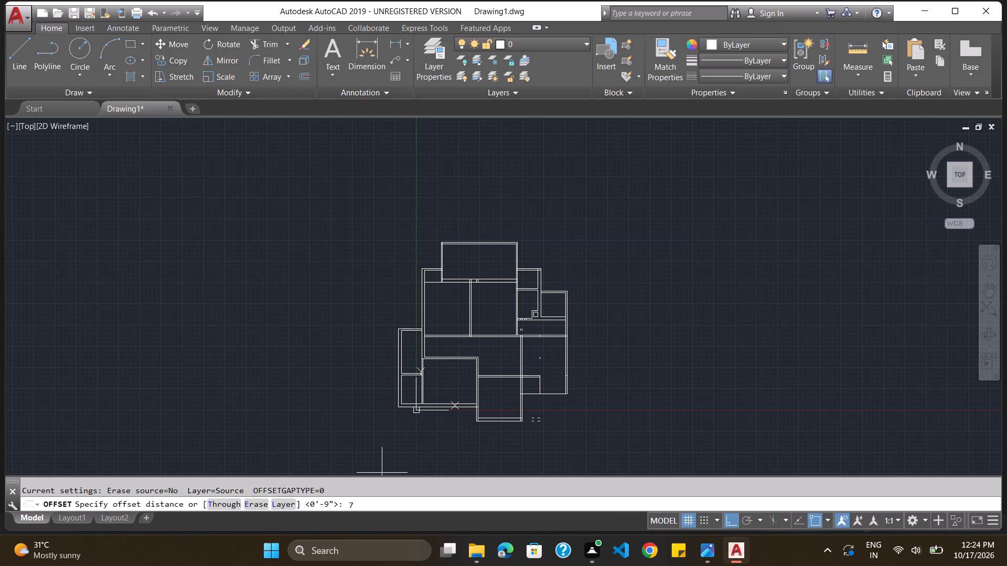
type("'4\"")
key("Return")
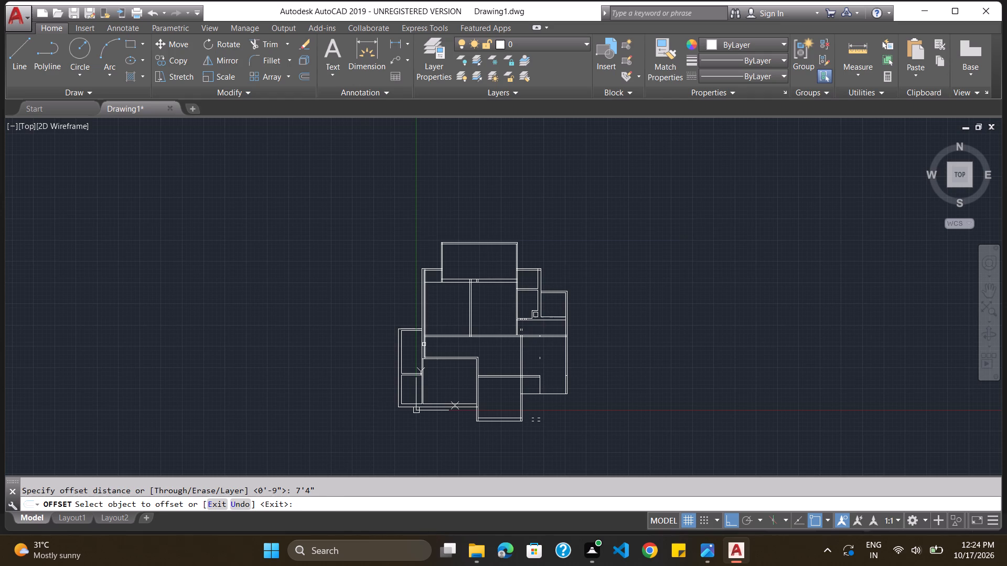
left_click_drag(424, 344, 445, 344)
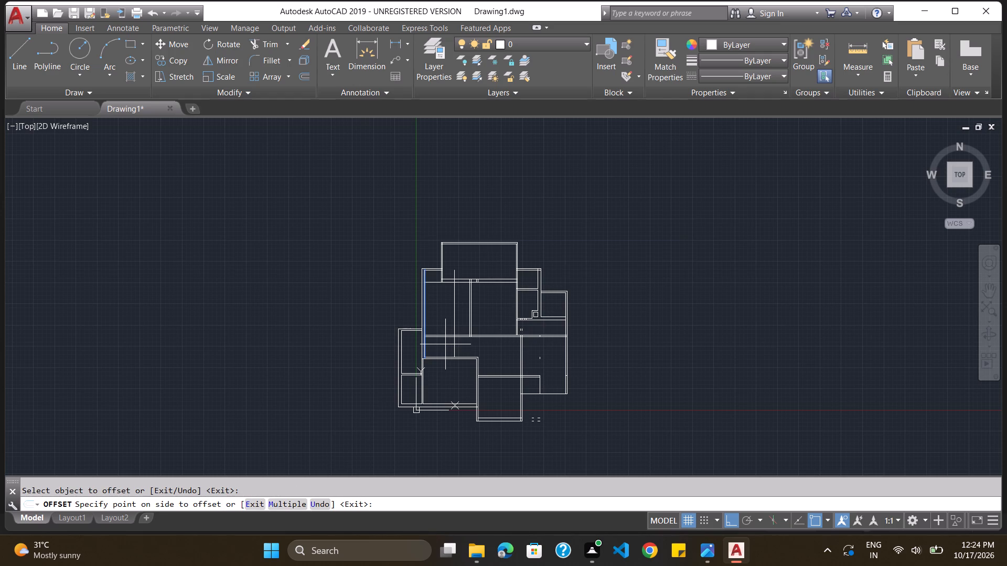
left_click(445, 344)
key("Escape")
key("Escape")
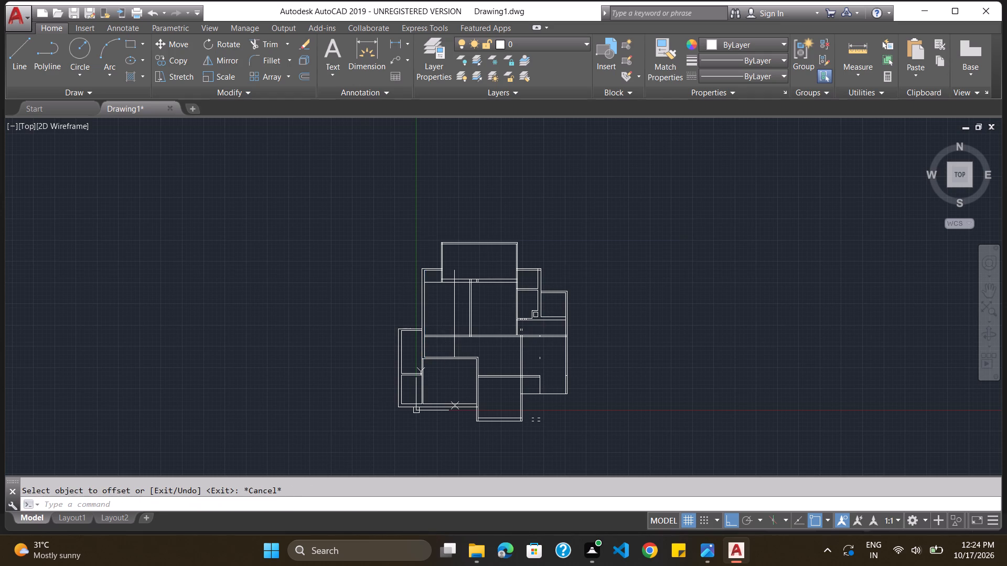
Offset the new partition line 4.5" to the east to give the partition its second face.
key("o")
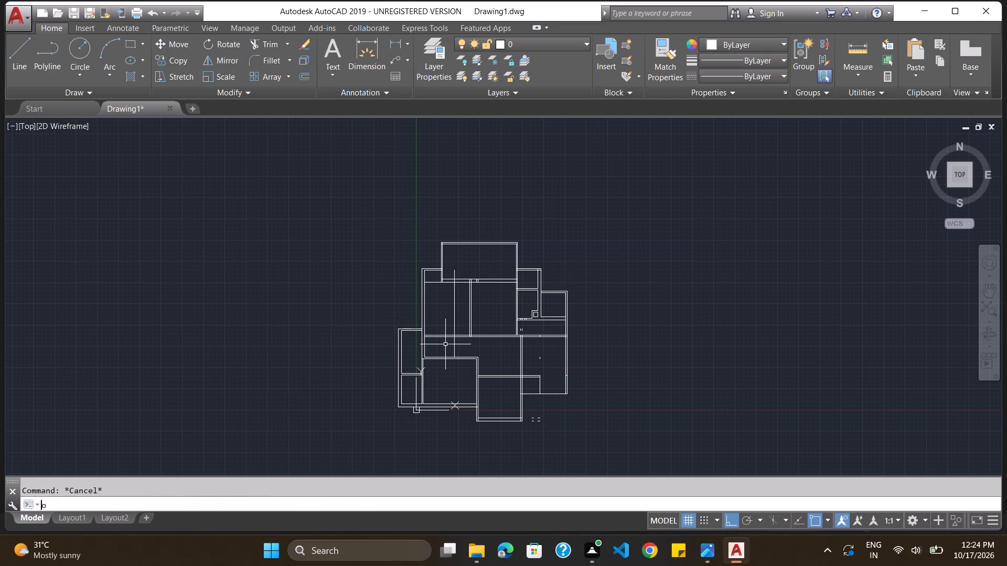
key("Return")
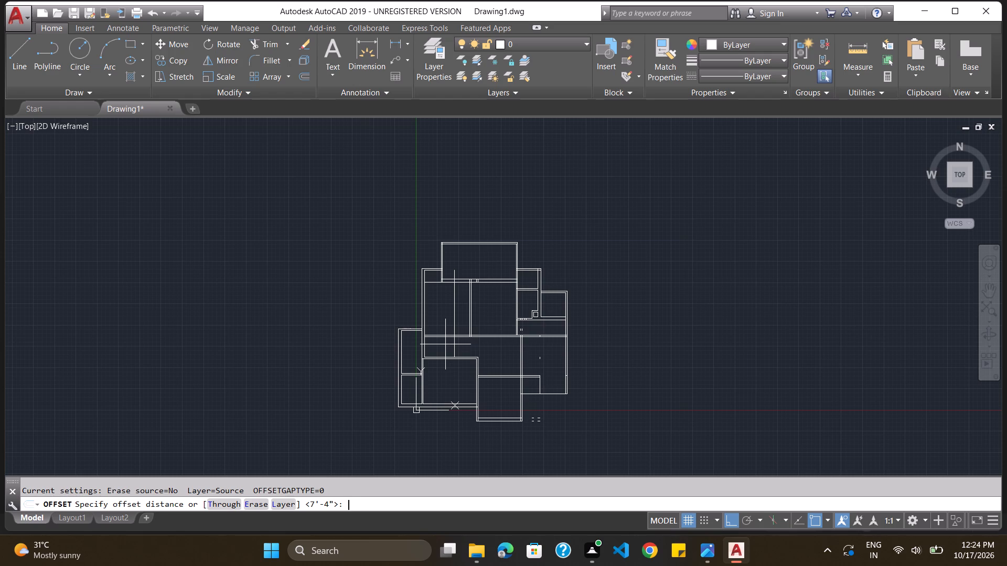
key("4")
type(".5\"")
key("Return")
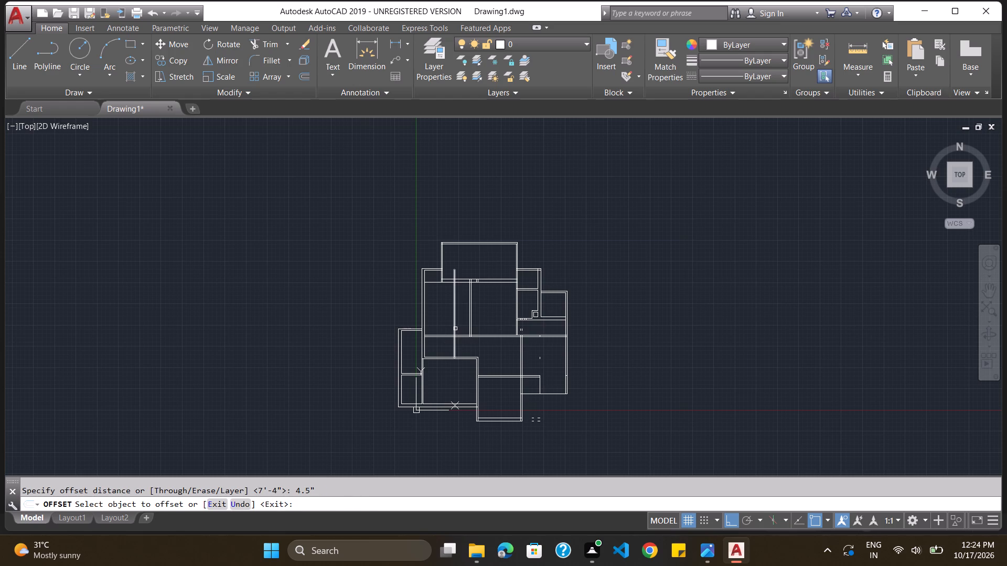
left_click(455, 329)
left_click(458, 329)
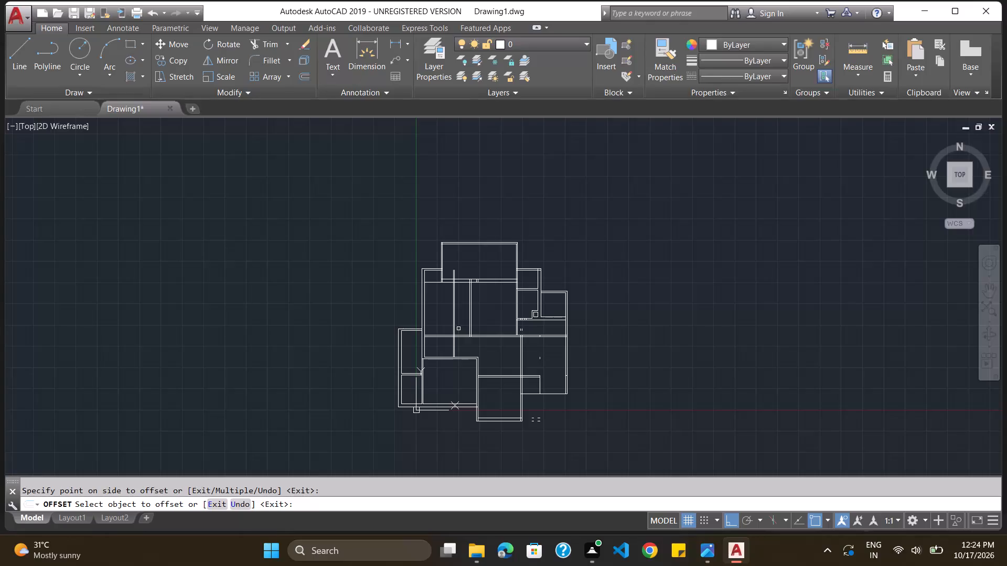
key("ctrl+z")
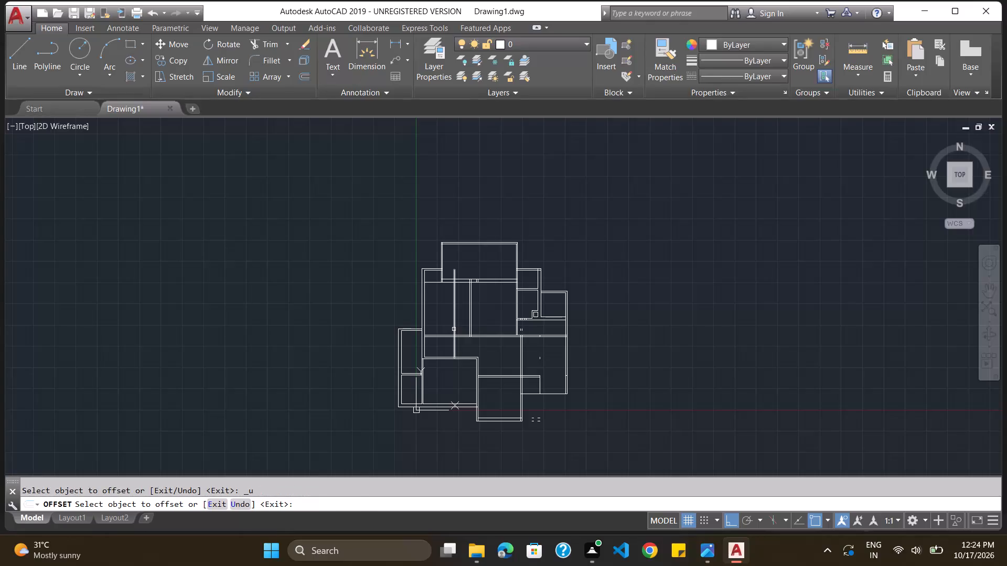
left_click(454, 329)
left_click(462, 330)
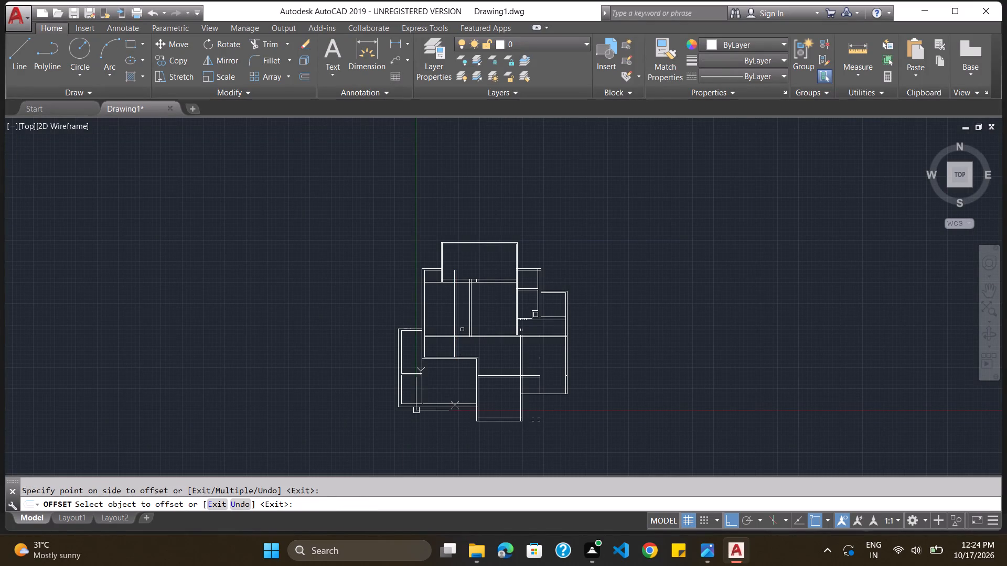
key("Escape")
Trim both partition lines where they cross the north room's bottom wall and project into the north room.
type("trim")
key("Return")
key("Return")
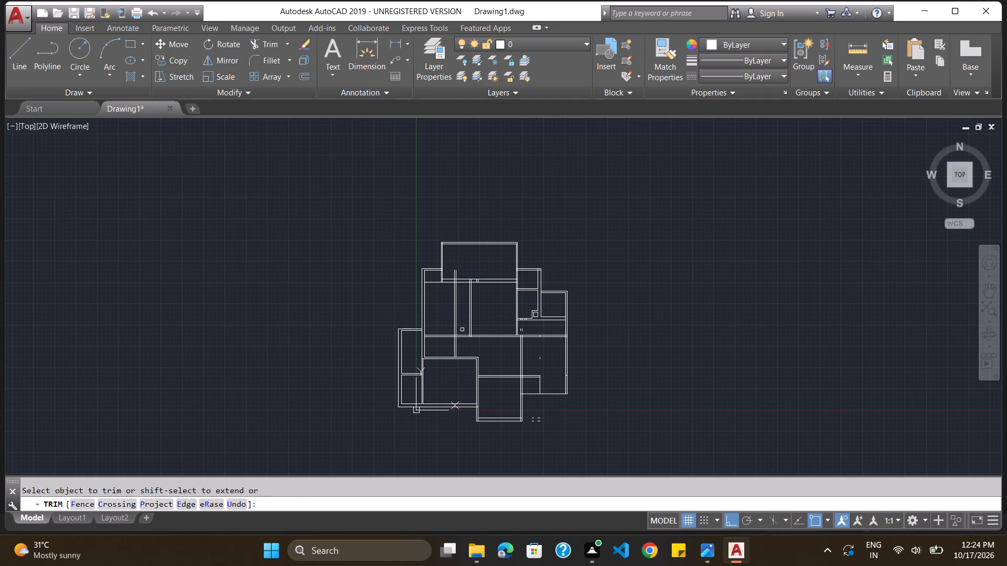
left_click(454, 272)
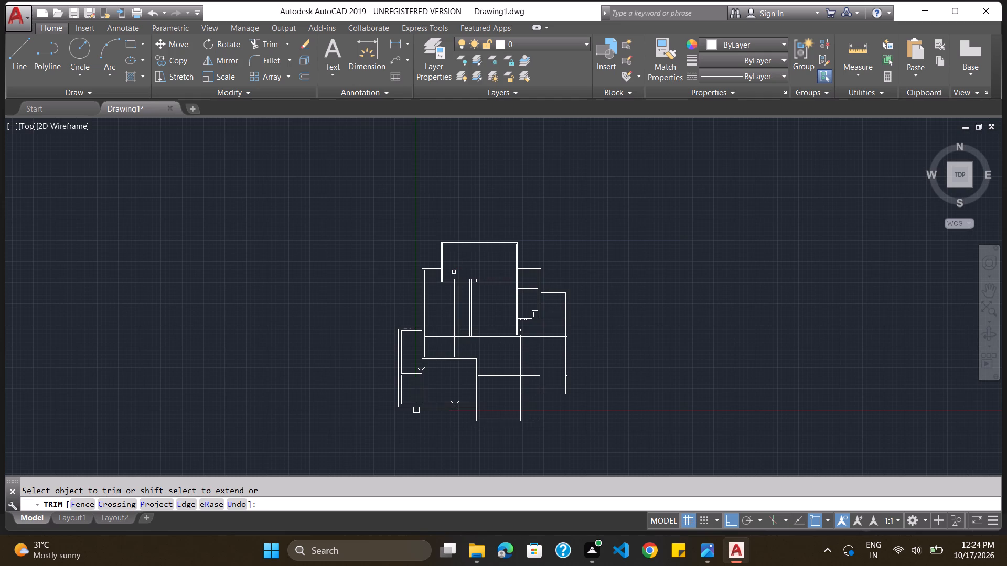
left_click(456, 274)
scroll(456, 274, "up", 5, "ctrl")
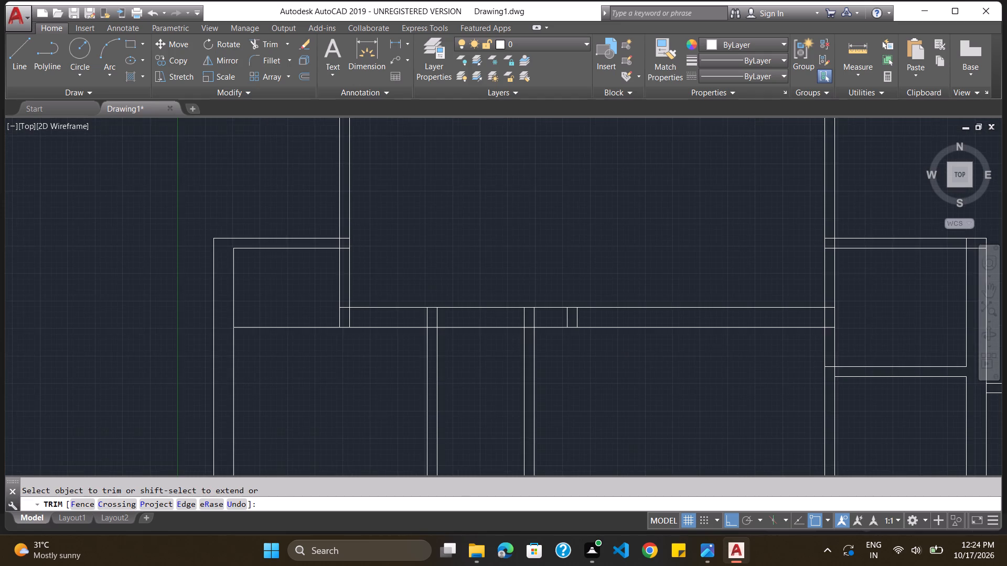
left_click(423, 344)
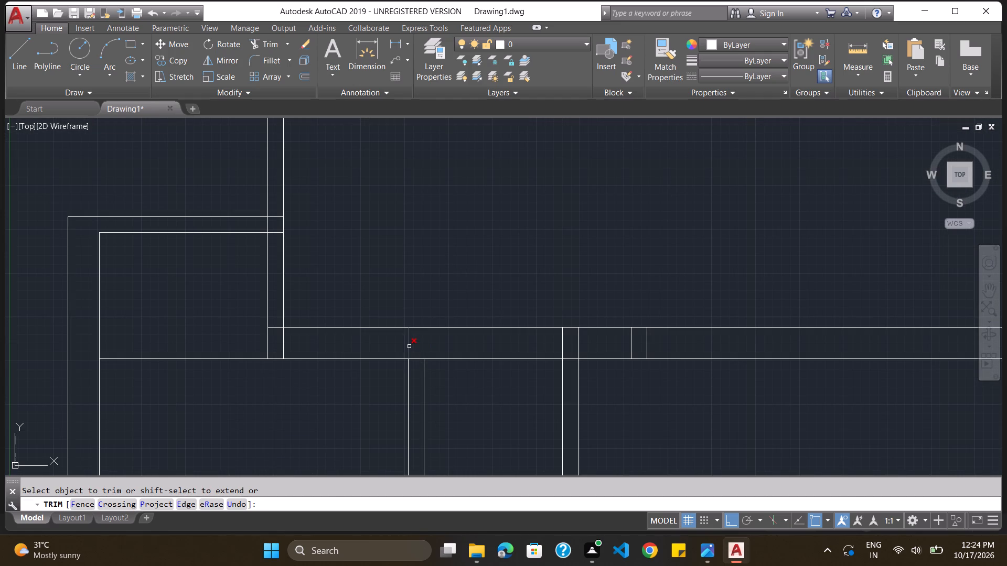
left_click(409, 346)
Trim both partition lines inside the large northwest room, keeping only the portion south of its bottom wall.
scroll(409, 346, "down", 1)
scroll(409, 346, "up", 1)
scroll(409, 346, "down", 1)
scroll(409, 346, "up", 1)
scroll(409, 346, "down", 1)
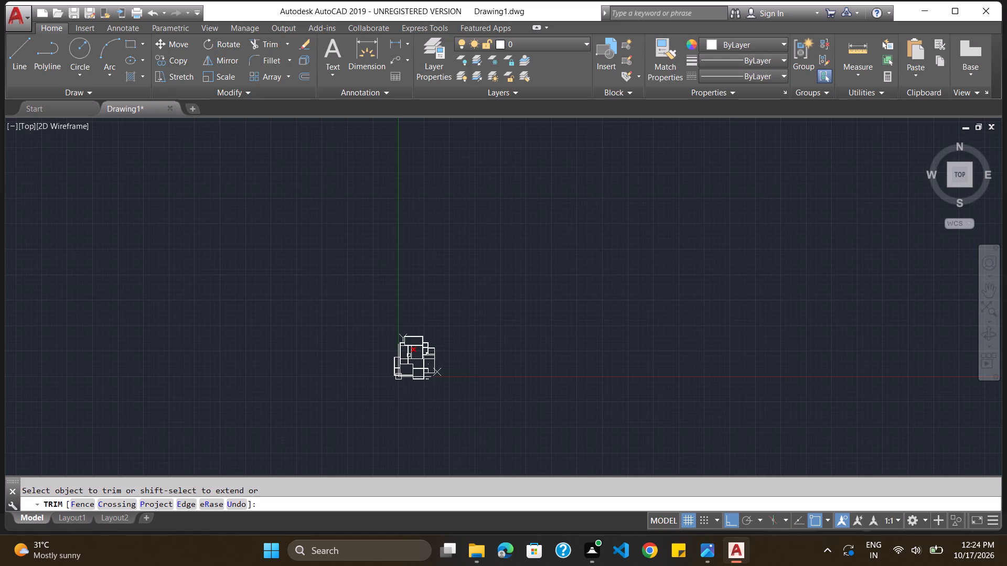
scroll(409, 355, "up", 4, "ctrl")
left_click(387, 351)
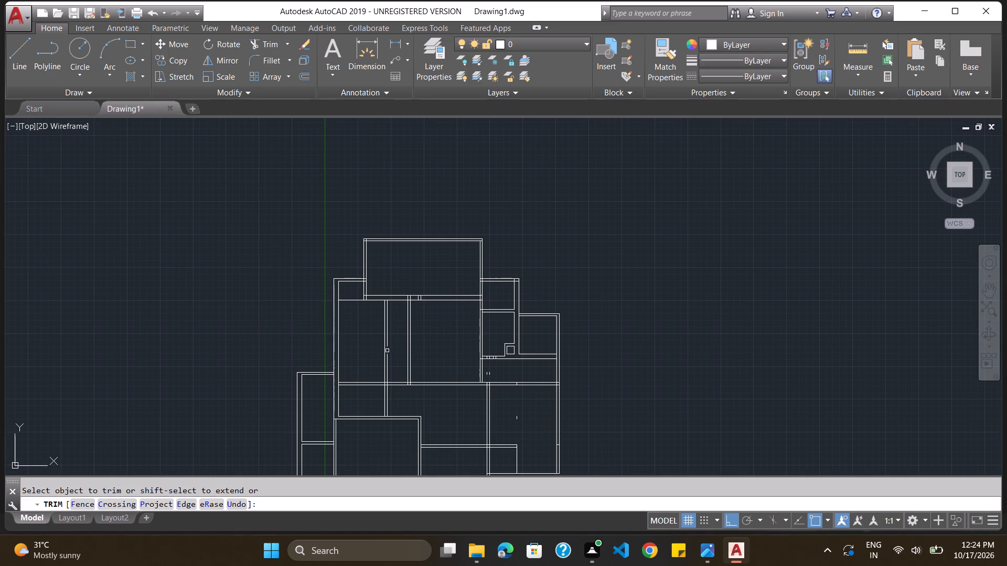
left_click(386, 331)
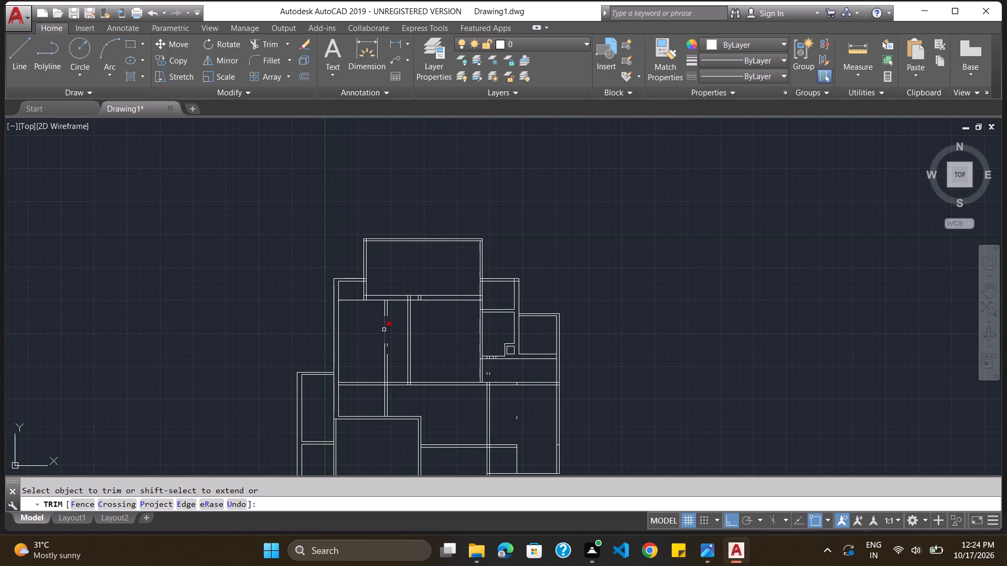
left_click(384, 330)
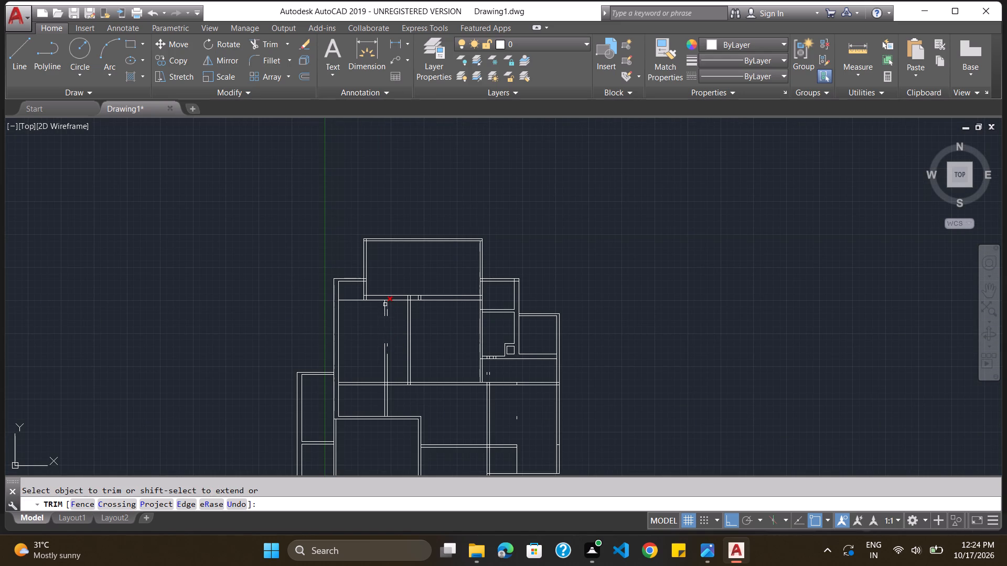
left_click(385, 304)
left_click(383, 305)
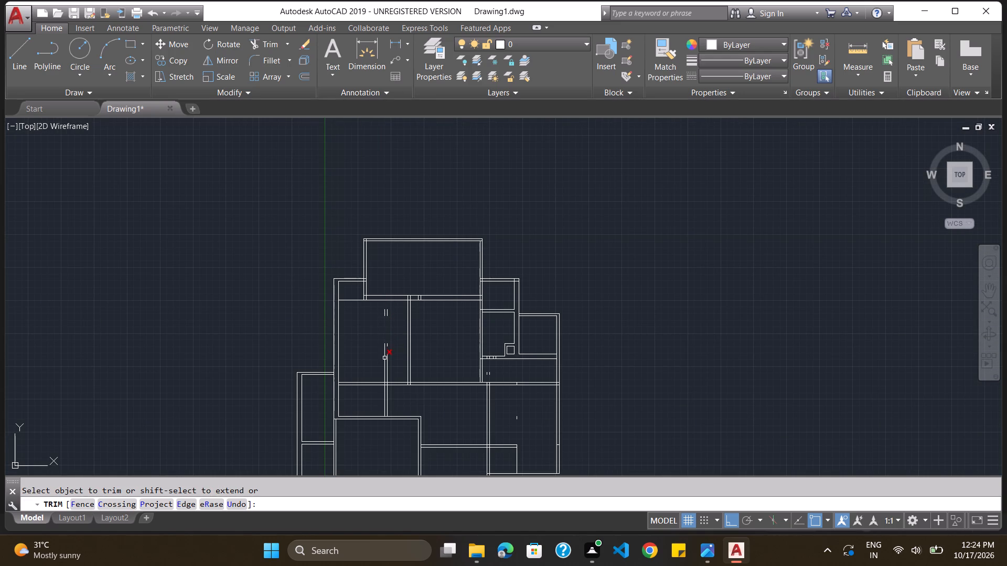
left_click(384, 350)
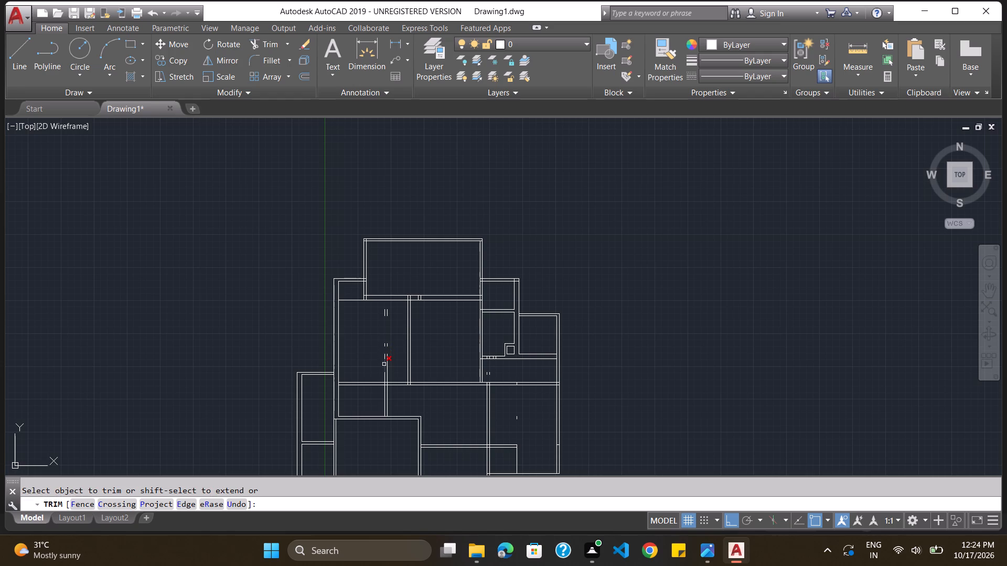
left_click(384, 364)
left_click(384, 373)
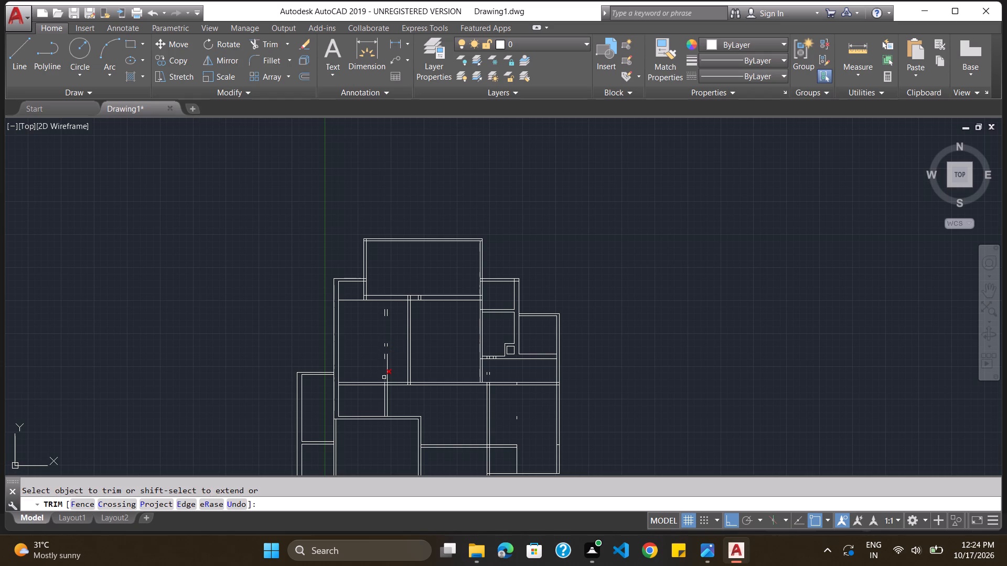
left_click(384, 378)
left_click_drag(387, 378, 388, 371)
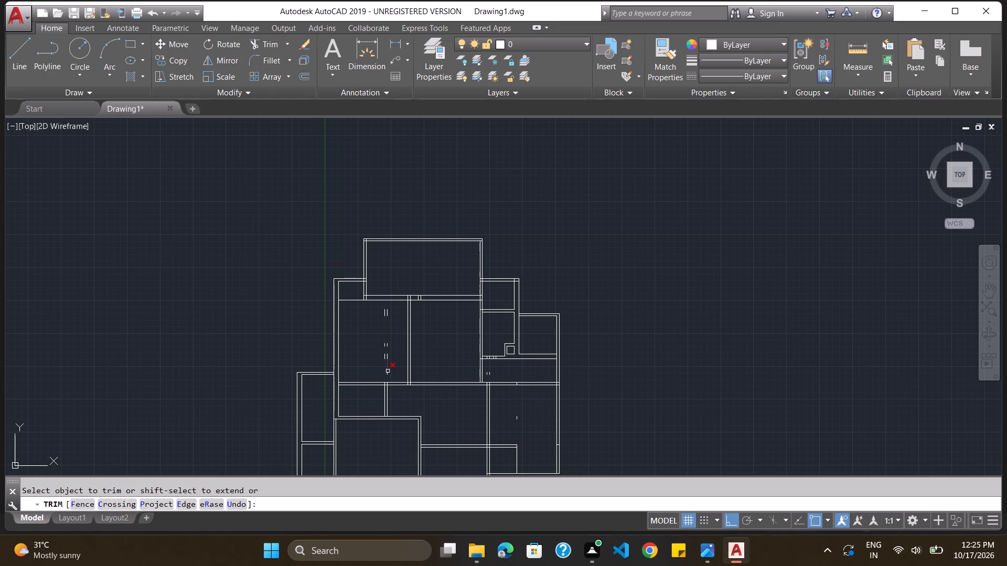
left_click(388, 371)
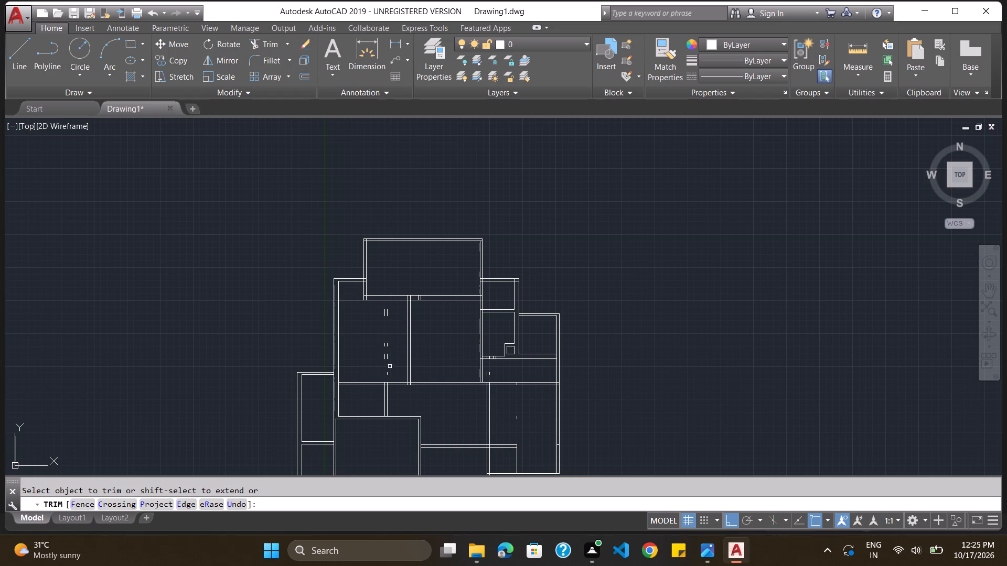
left_click(388, 373)
Erase the leftover partition line fragments inside the large northwest room.
scroll(388, 373, "up", 3, "ctrl")
scroll(388, 373, "down", 6, "ctrl")
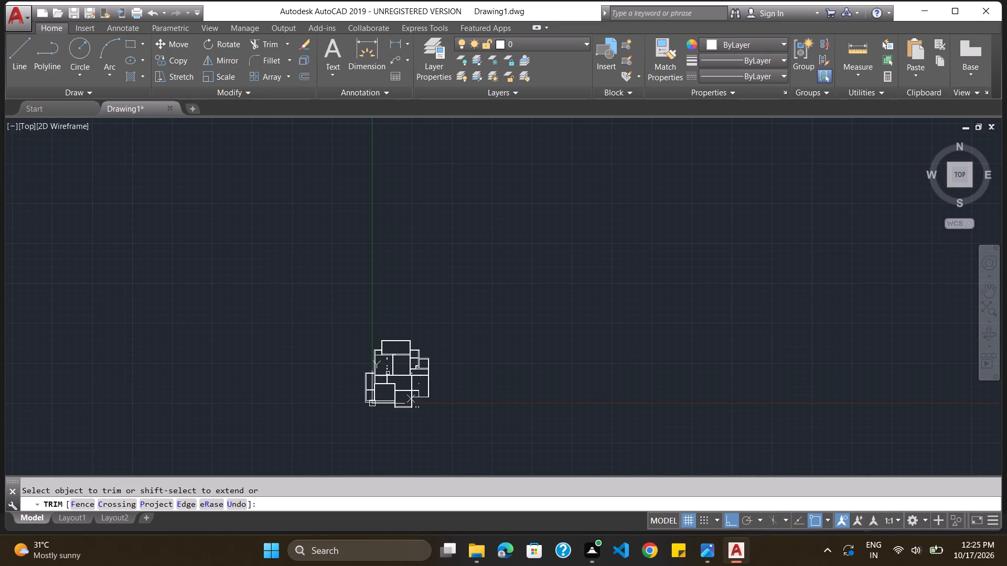
scroll(382, 333, "up", 3, "ctrl")
scroll(382, 333, "down", 2, "ctrl")
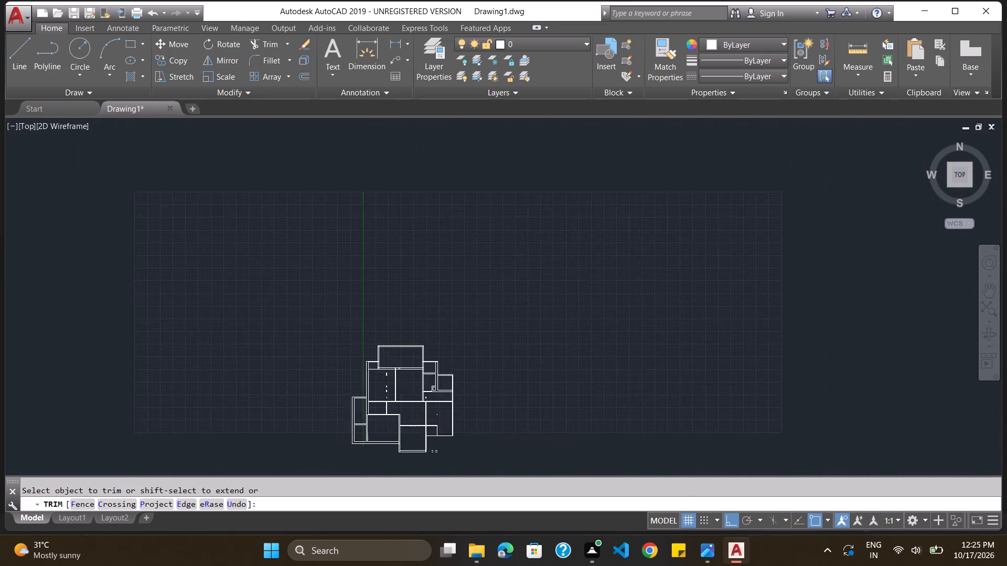
scroll(382, 333, "down", 1, "ctrl")
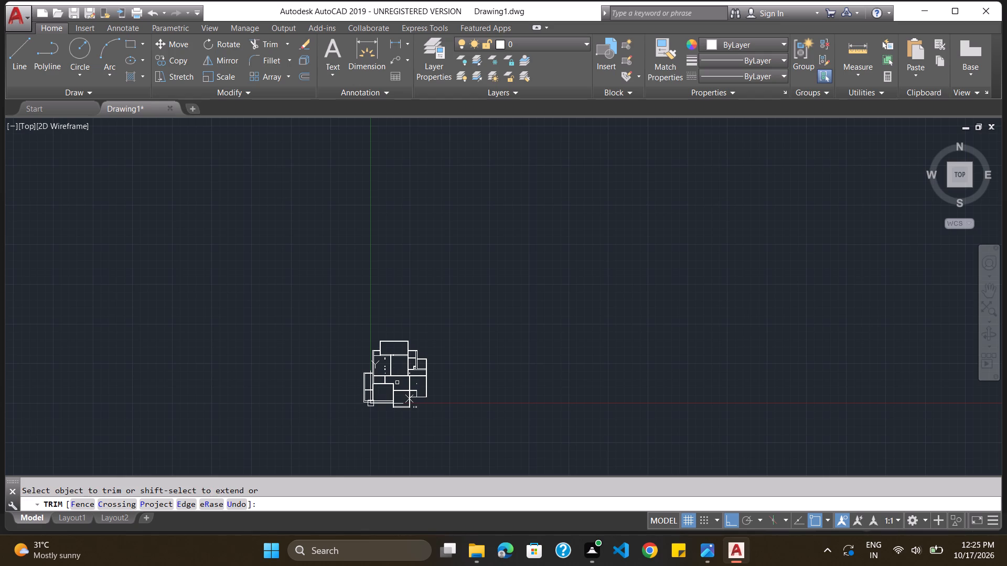
scroll(397, 383, "up", 3, "ctrl")
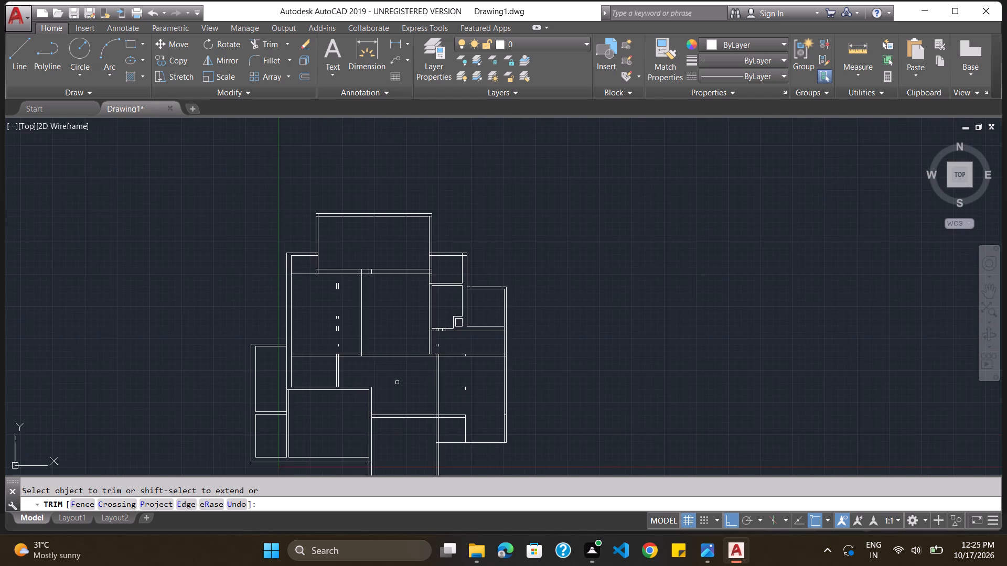
scroll(397, 383, "down", 2, "ctrl")
scroll(397, 400, "up", 2, "ctrl")
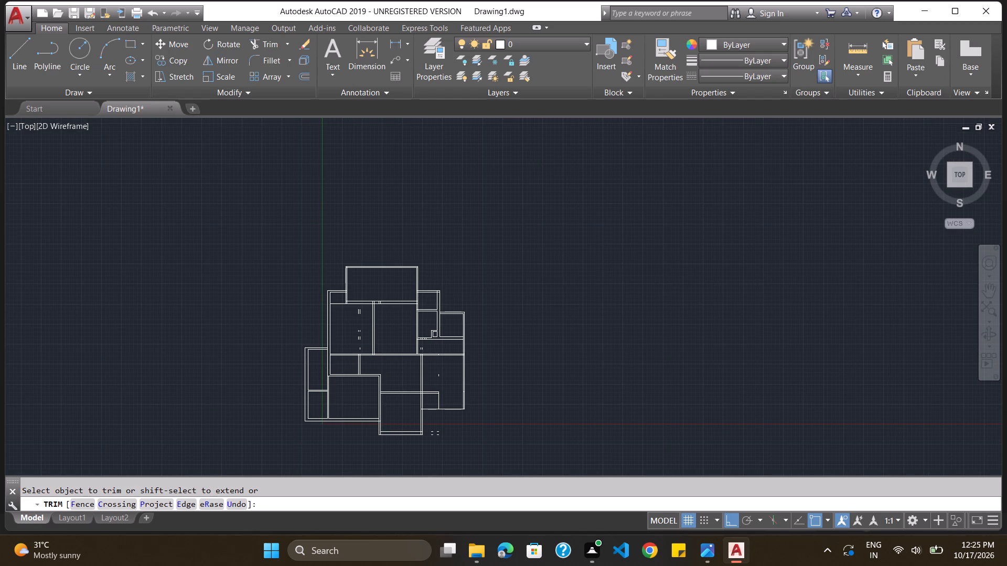
key("Escape")
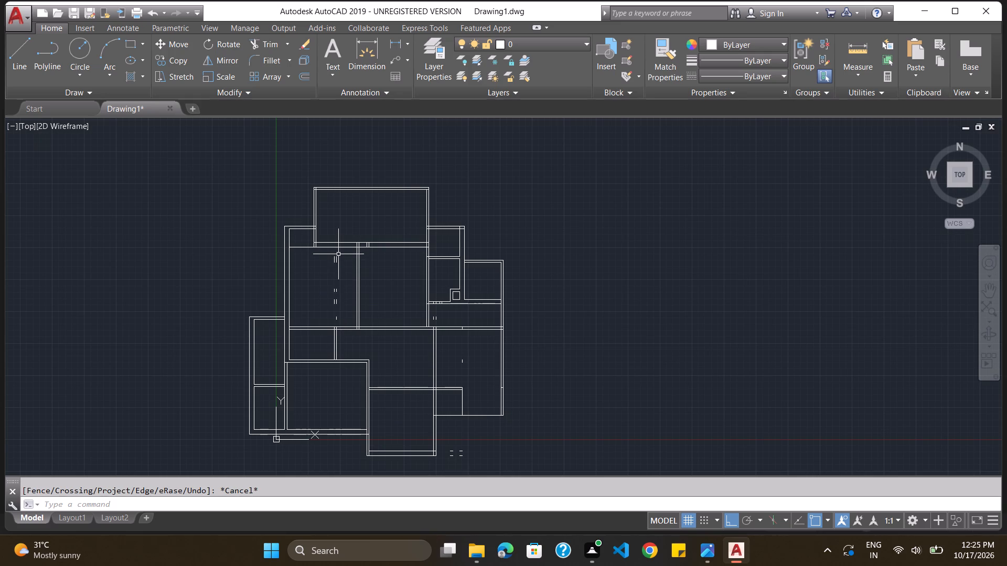
left_click_drag(338, 254, 335, 314)
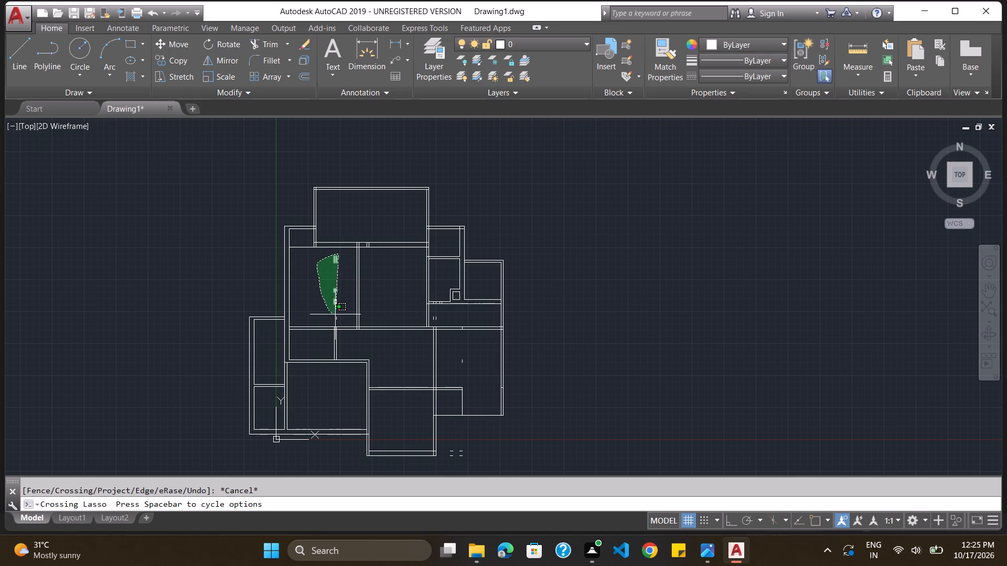
left_click_drag(335, 314, 344, 305)
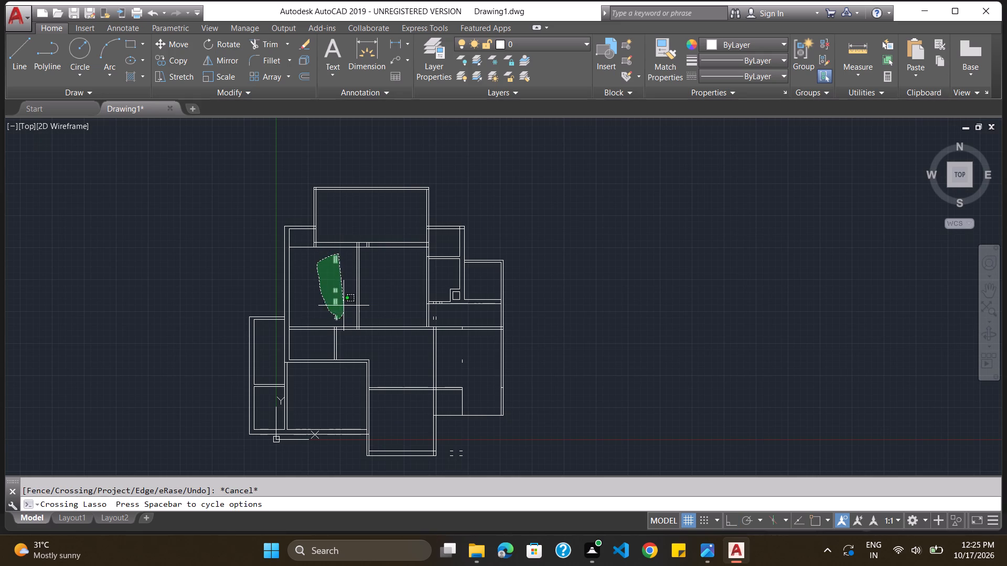
left_click_drag(344, 305, 340, 268)
key("Delete")
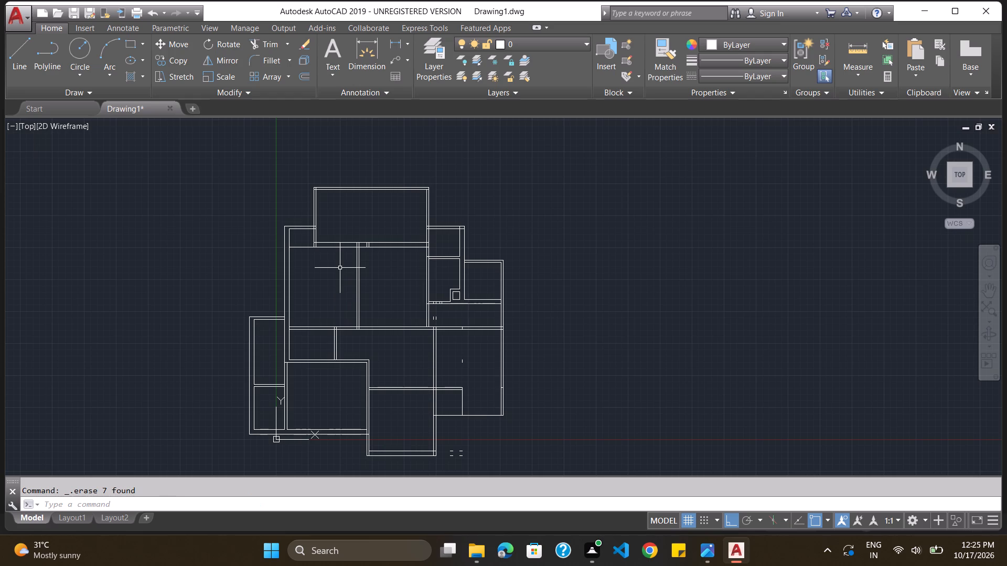
Erase the stray line fragments inside the north room's bottom wall, across the eastern rooms and walls, and beside the southernmost room.
scroll(340, 268, "up", 1, "ctrl")
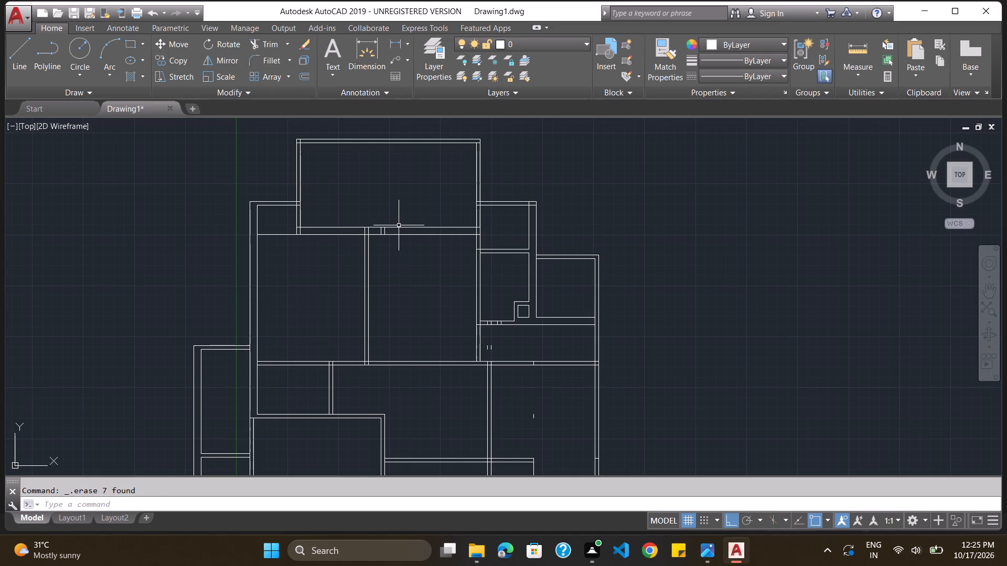
left_click(383, 231)
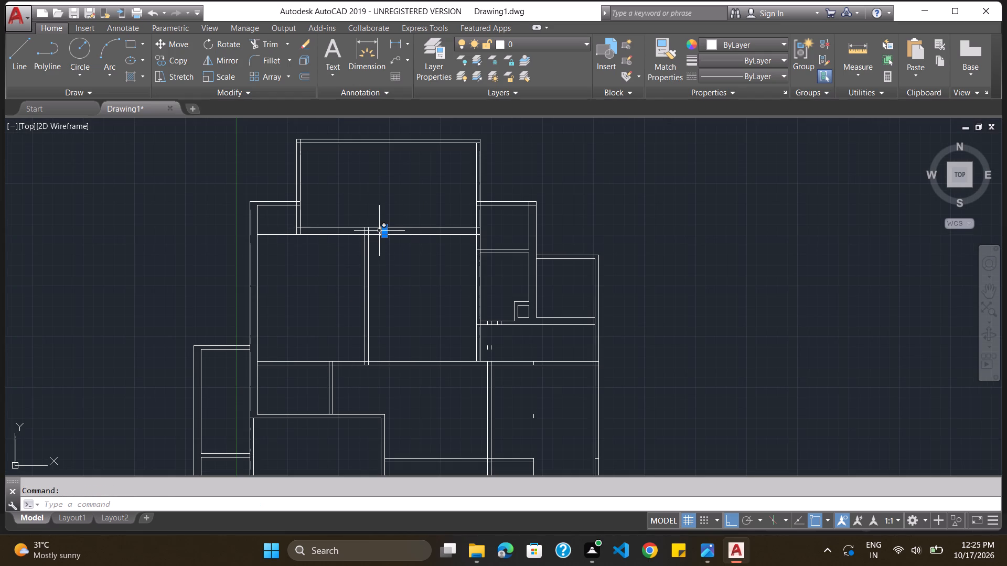
left_click(379, 231)
left_click(486, 343)
left_click(486, 345)
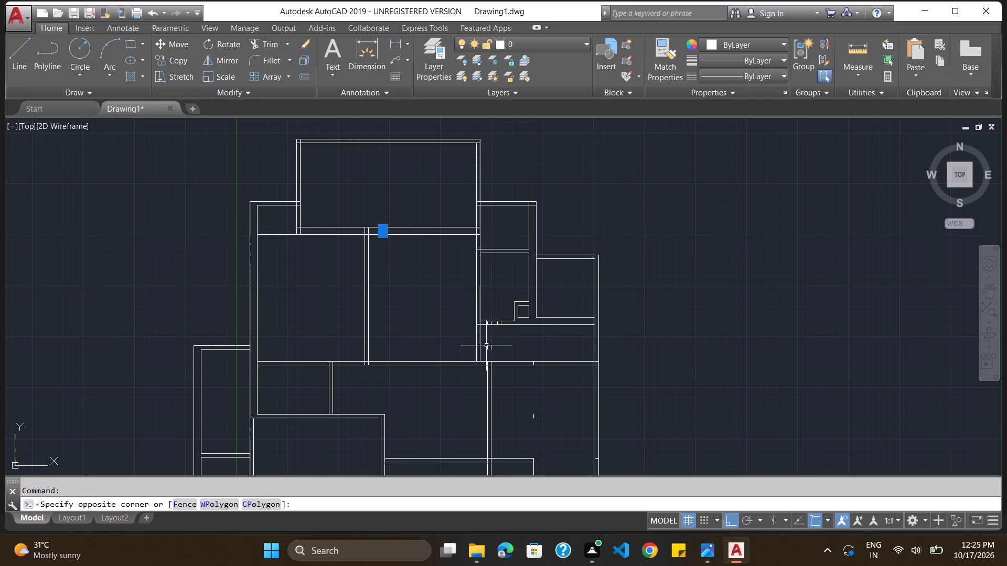
left_click(487, 346)
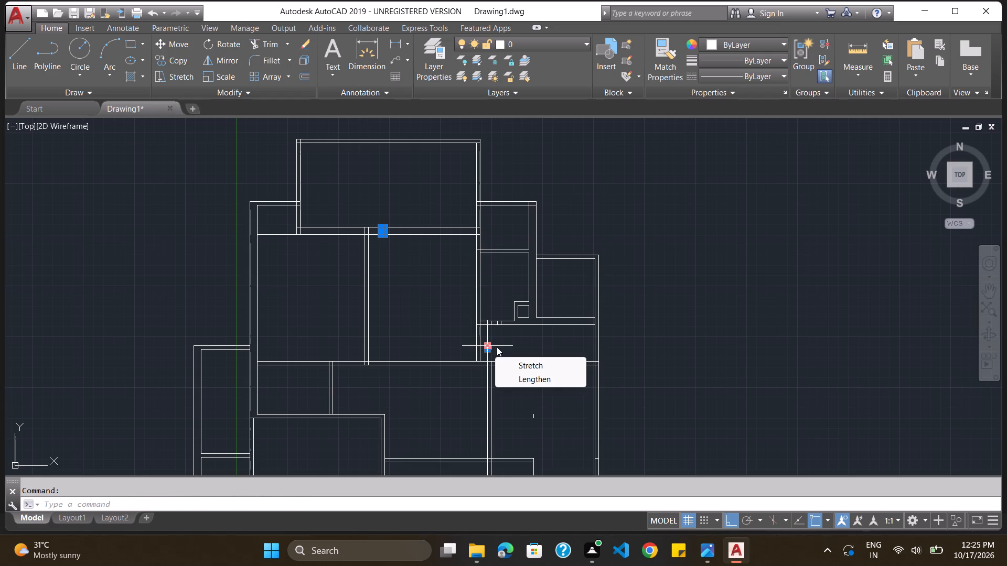
scroll(497, 347, "up", 13, "ctrl")
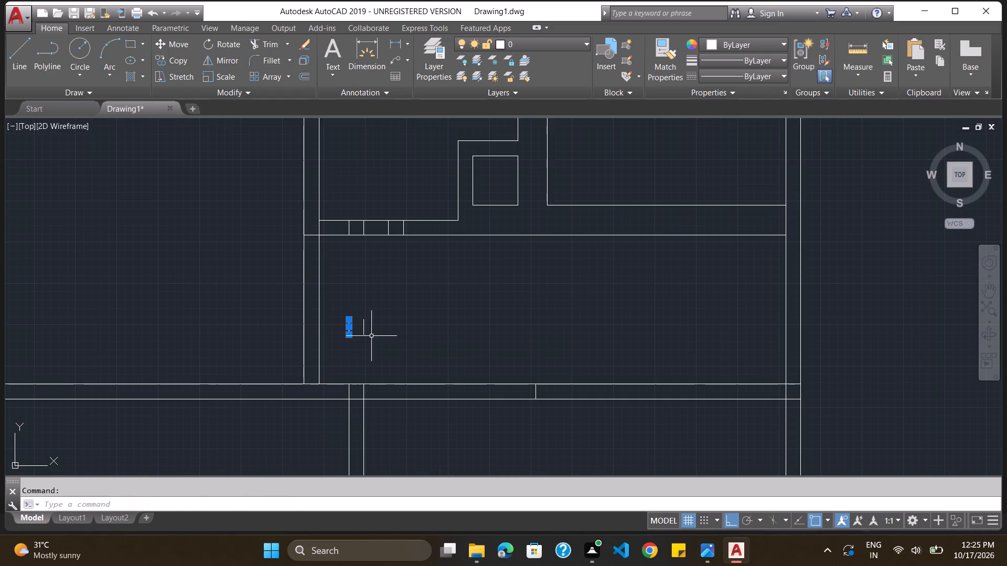
left_click(363, 332)
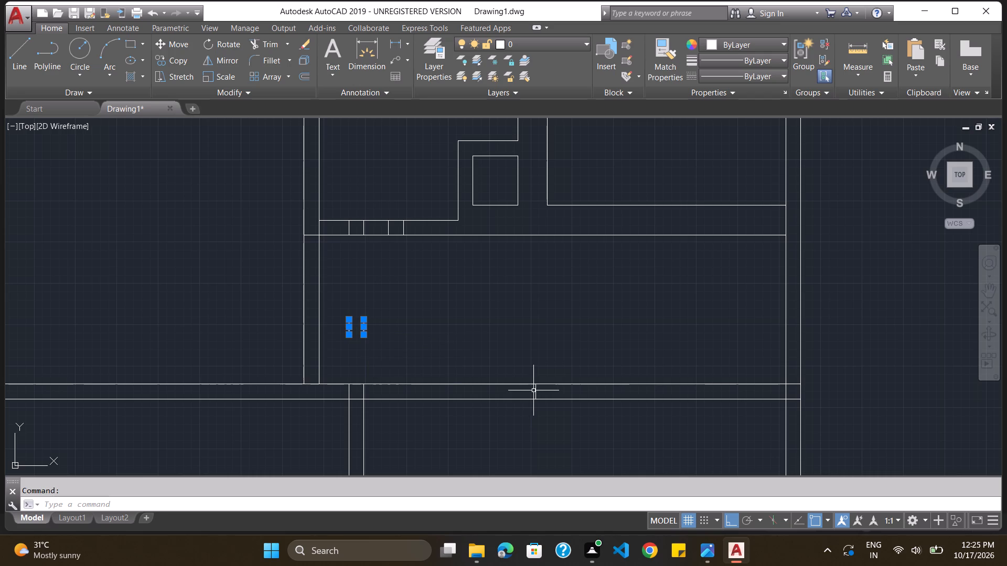
left_click(536, 391)
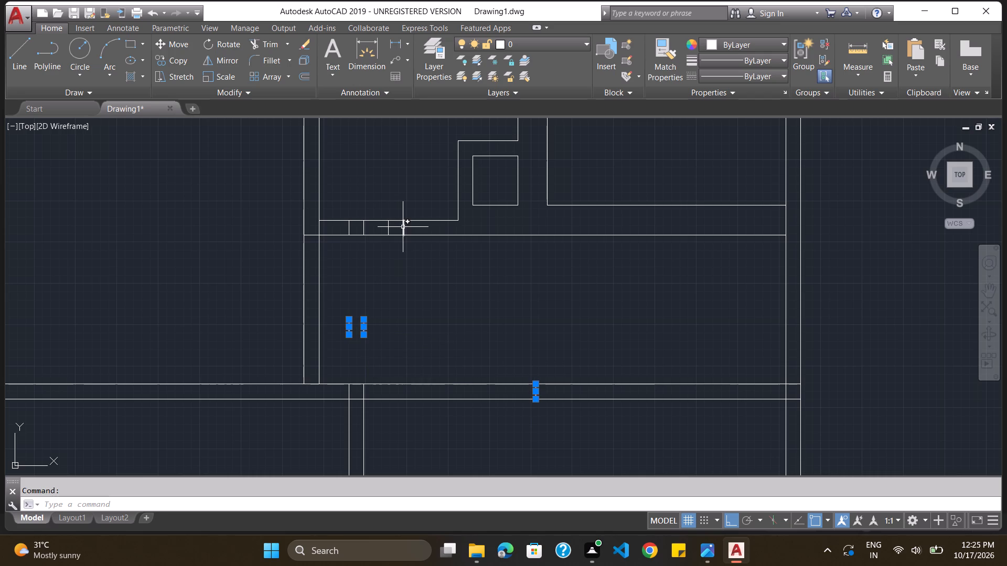
left_click(403, 227)
left_click(388, 227)
left_click(362, 230)
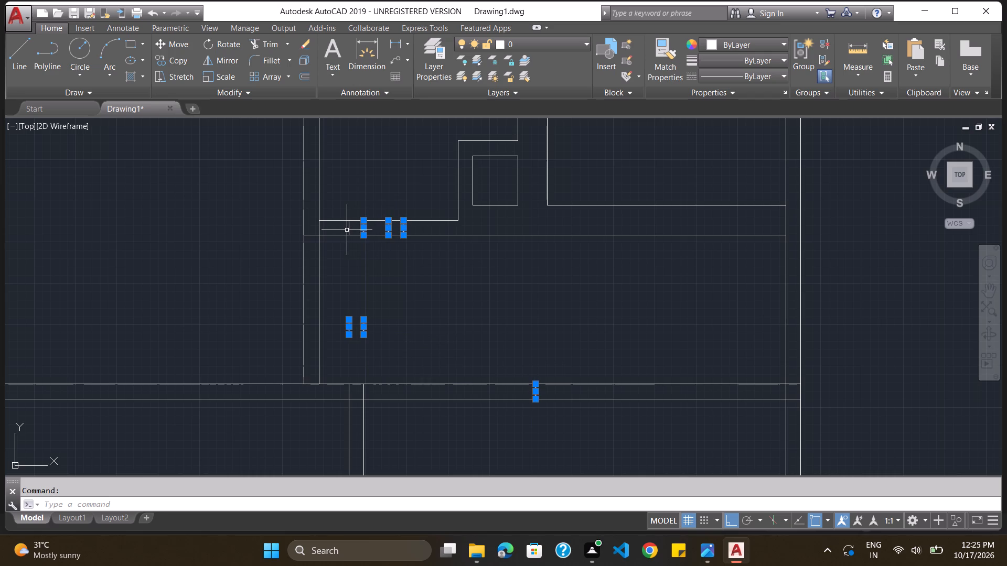
left_click(347, 230)
scroll(347, 230, "down", 2, "ctrl")
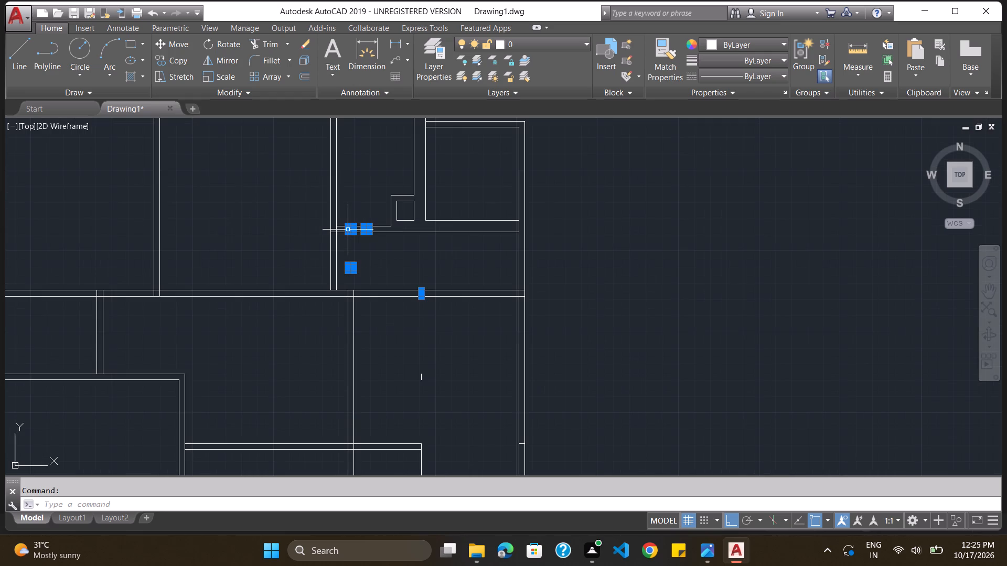
left_click(421, 372)
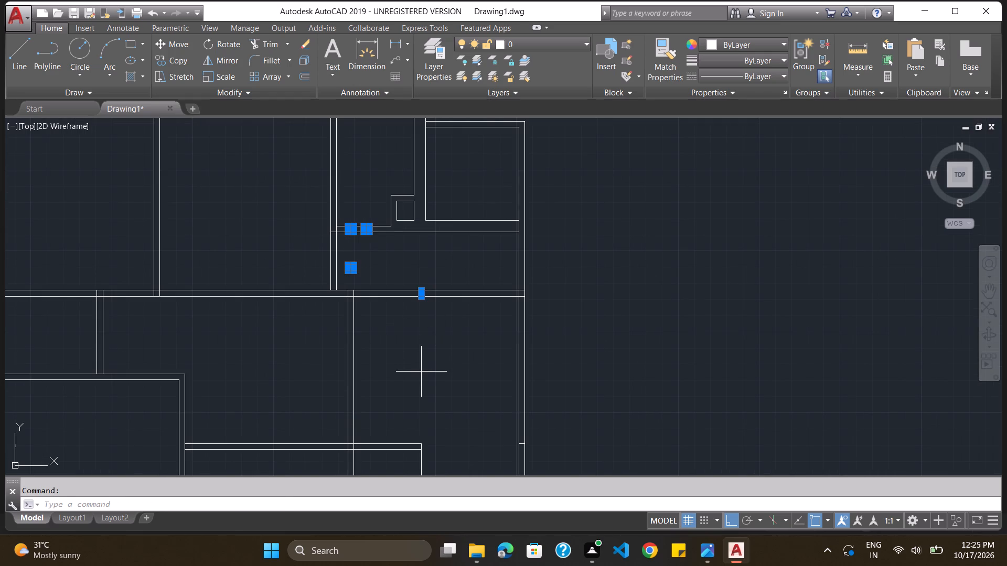
left_click(421, 378)
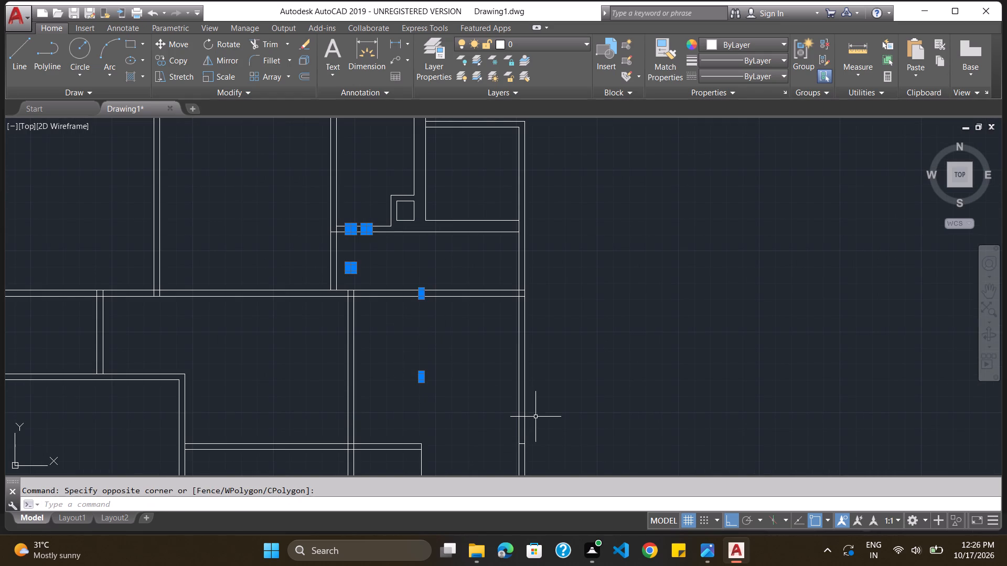
scroll(535, 417, "up", 1, "ctrl")
scroll(535, 417, "down", 6, "ctrl")
scroll(535, 417, "up", 6, "ctrl")
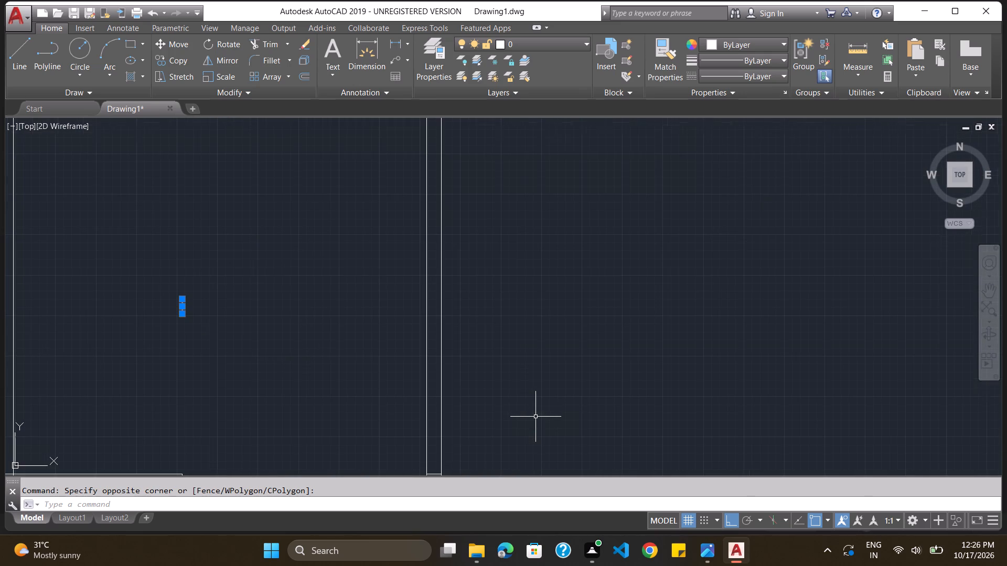
scroll(535, 417, "up", 1, "ctrl")
scroll(467, 456, "right", 6)
scroll(467, 456, "left", 1)
scroll(467, 456, "down", 2, "ctrl")
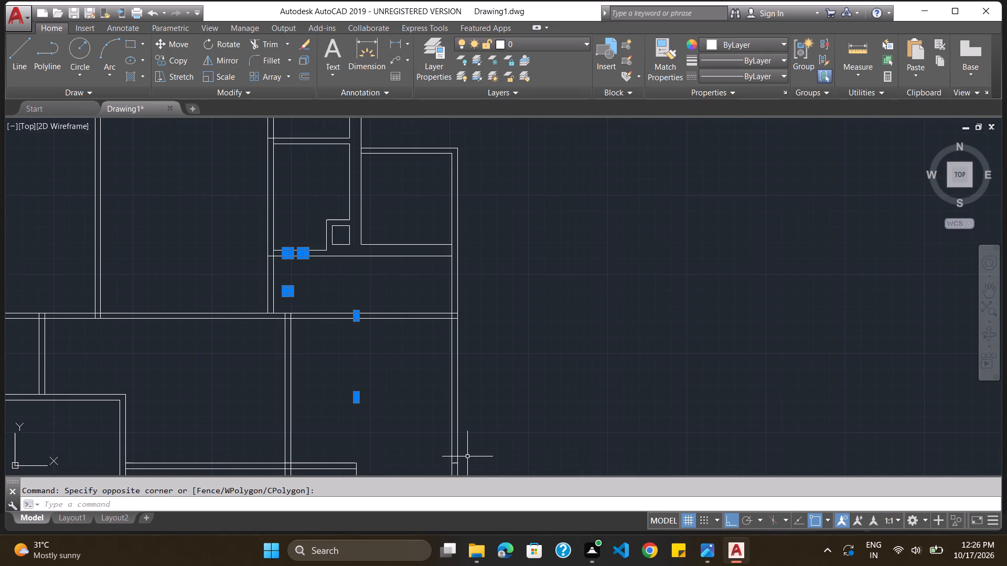
left_click(455, 462)
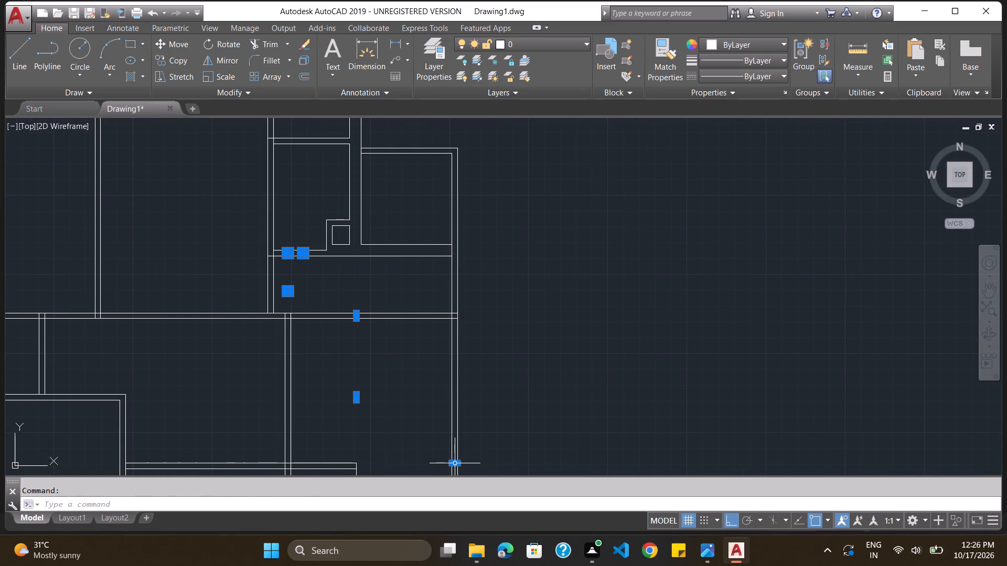
scroll(455, 462, "down", 4, "ctrl")
scroll(496, 347, "down", 2, "ctrl")
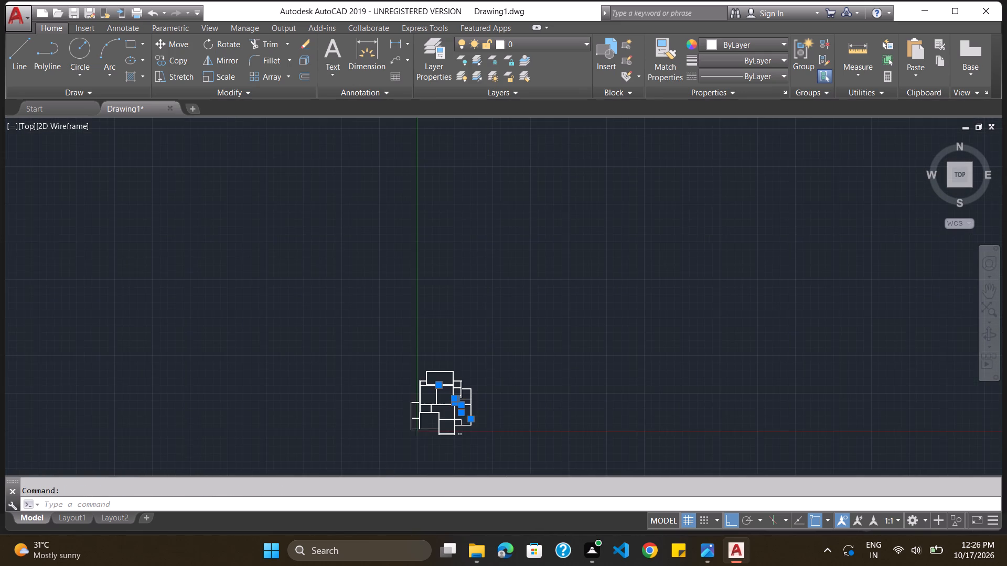
scroll(473, 408, "up", 5, "ctrl")
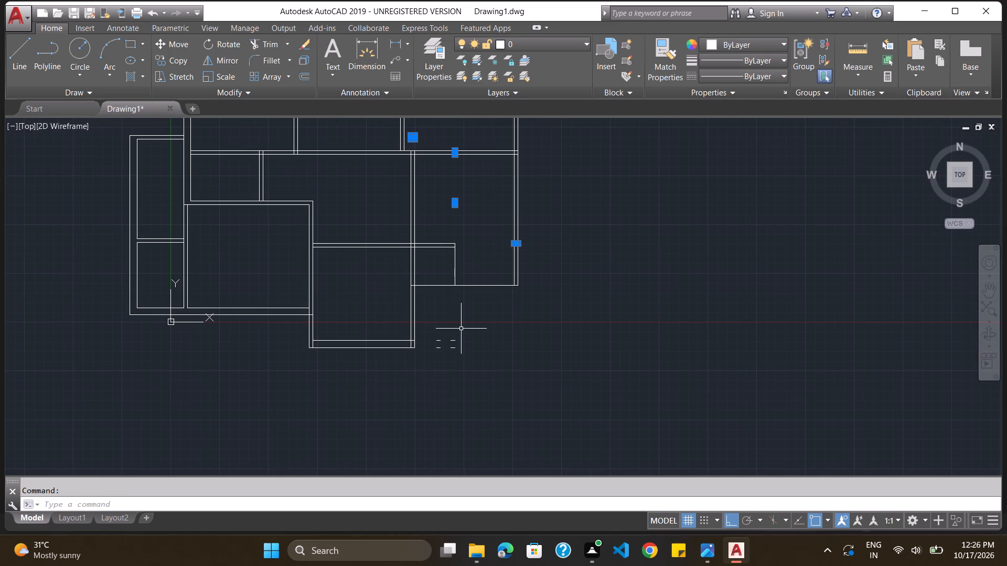
left_click_drag(460, 329, 507, 289)
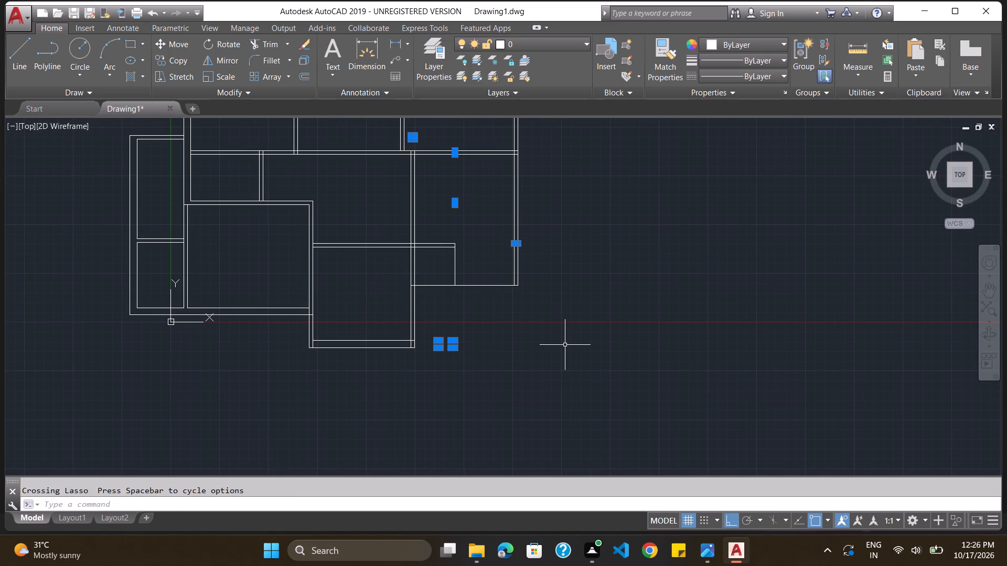
key("Delete")
Trim the overlapping wall lines at both bottom inner corners of the southernmost room.
scroll(572, 341, "down", 2, "ctrl")
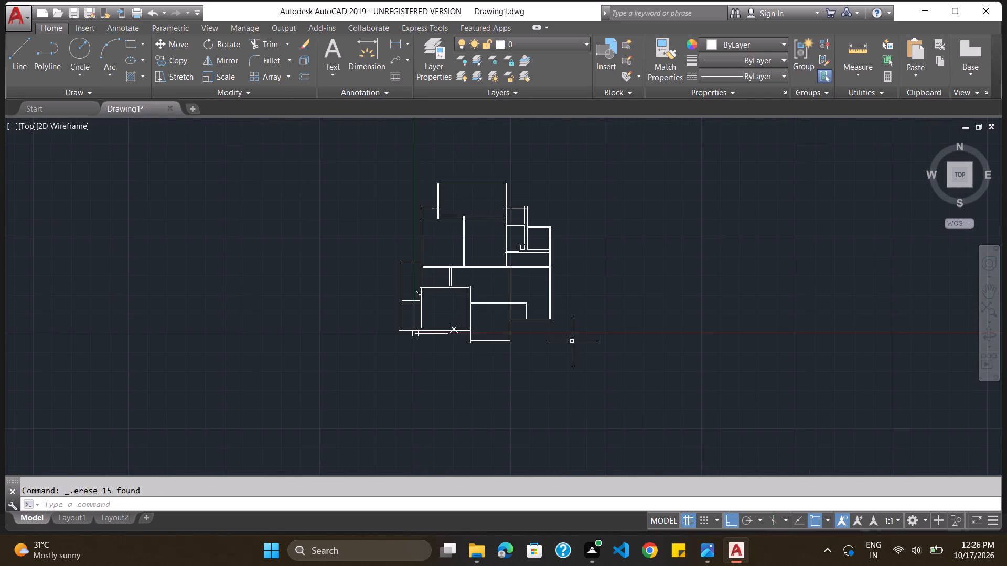
type("trim")
key("Return")
key("Return")
scroll(572, 341, "up", 4, "ctrl")
scroll(572, 341, "down", 2, "ctrl")
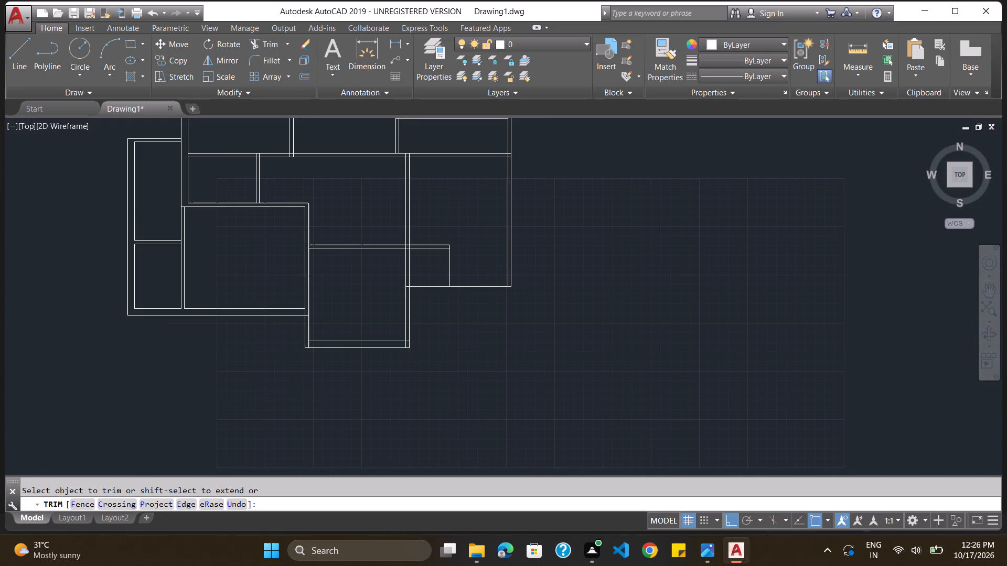
scroll(315, 350, "up", 4, "ctrl")
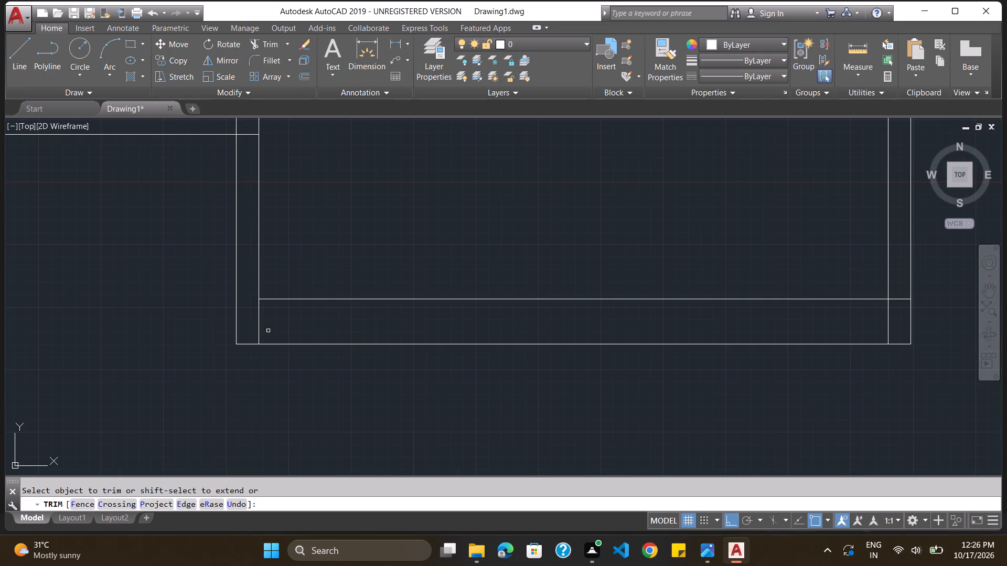
left_click(255, 328)
left_click(259, 328)
left_click(902, 300)
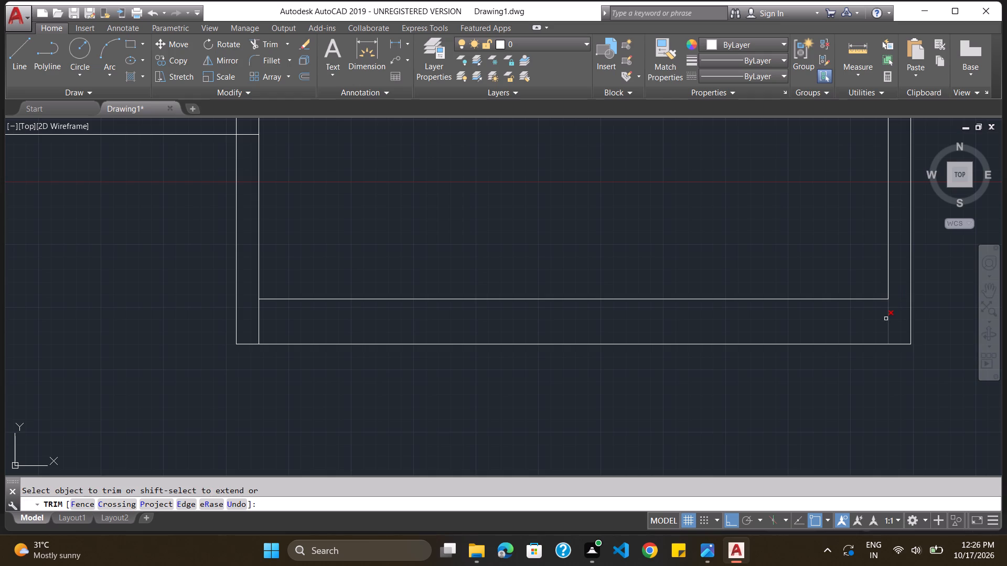
left_click(888, 321)
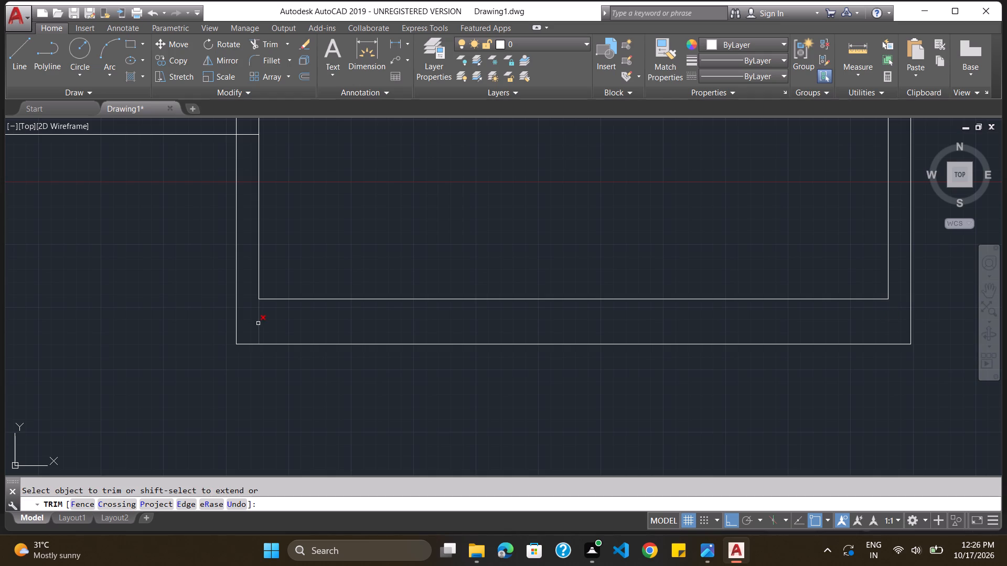
left_click(258, 324)
Trim the wall lines crossing the junctions where the southernmost room's side walls meet the neighbouring rooms' bottom walls.
scroll(258, 324, "down", 2, "ctrl")
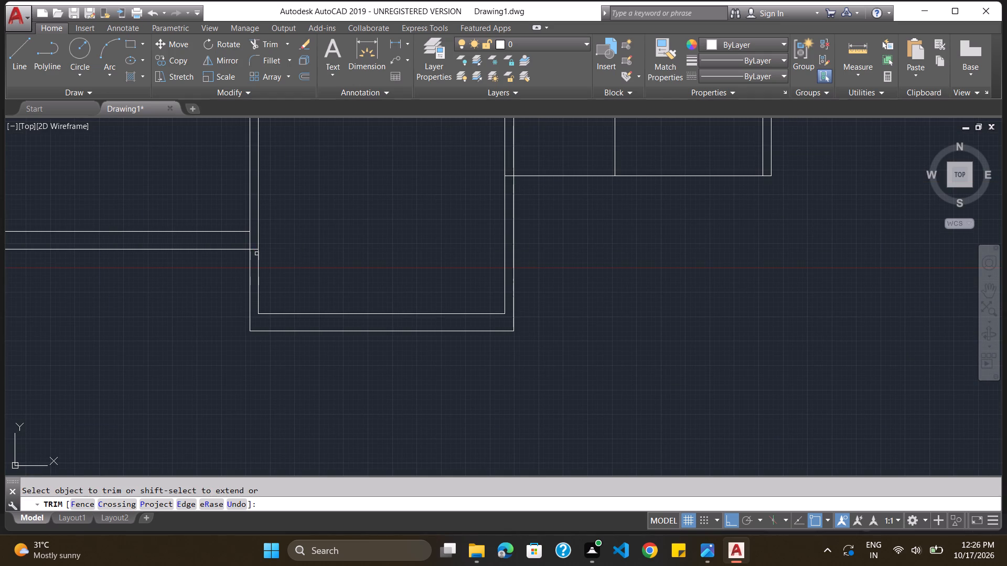
left_click(253, 251)
left_click(249, 244)
left_click(509, 176)
Trim the main west wall's outer line where the far-west room's top wall joins it.
scroll(509, 176, "down", 5, "ctrl")
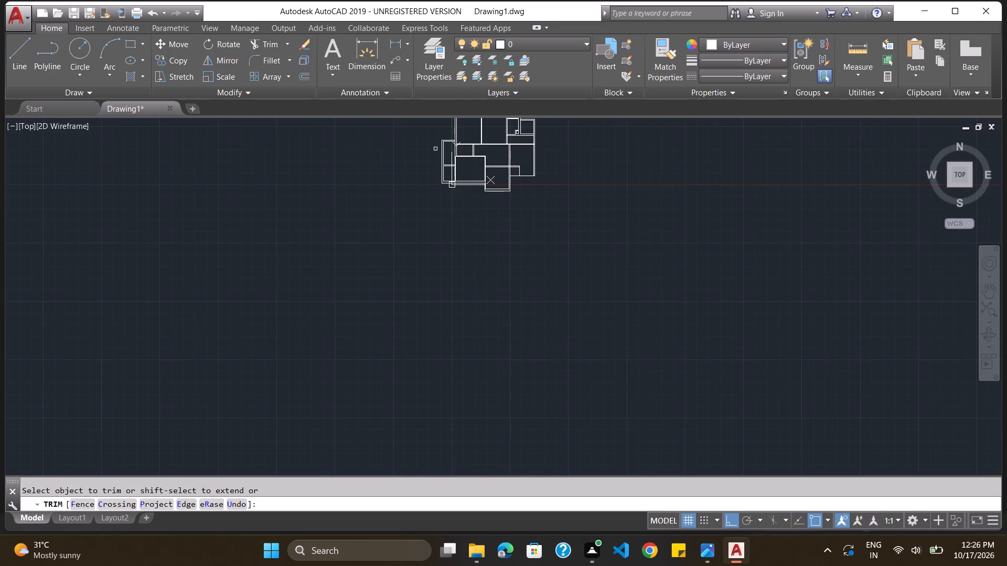
scroll(435, 149, "up", 3, "ctrl")
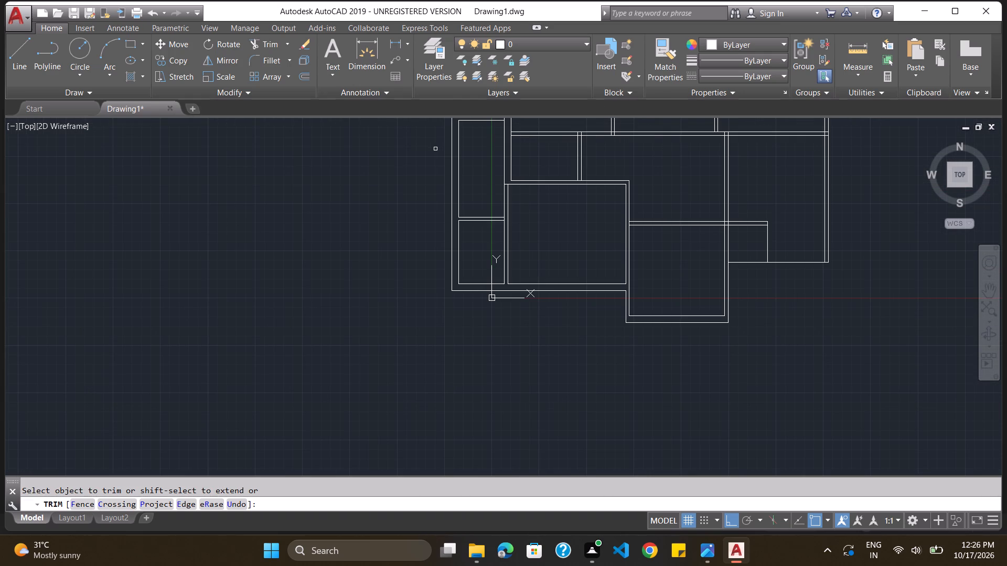
scroll(435, 149, "down", 2, "ctrl")
scroll(456, 123, "up", 4, "ctrl")
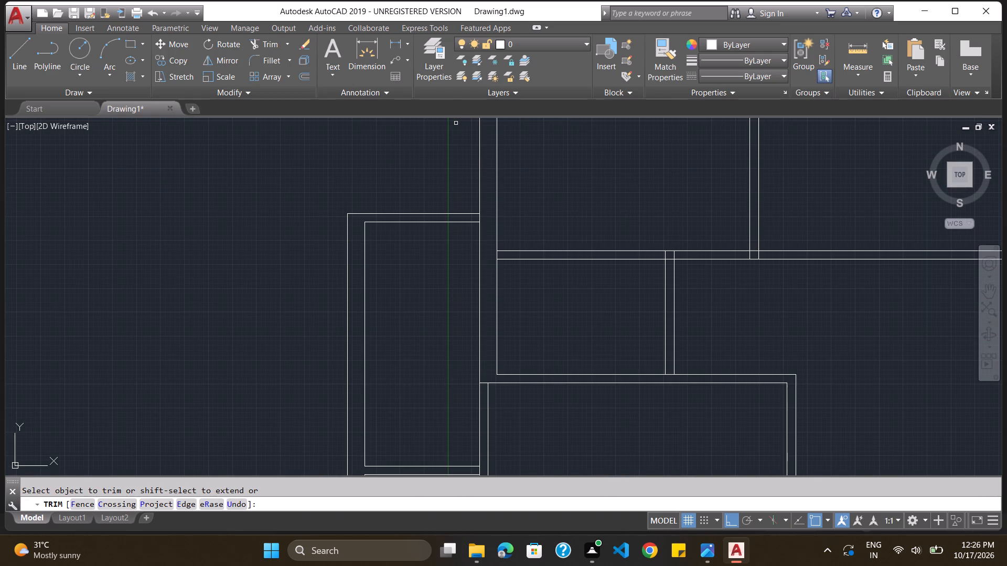
left_click(479, 218)
left_click(479, 218)
Trim the wall lines where the central horizontal wall meets the main west wall and the small room's east partition below it.
left_click(495, 255)
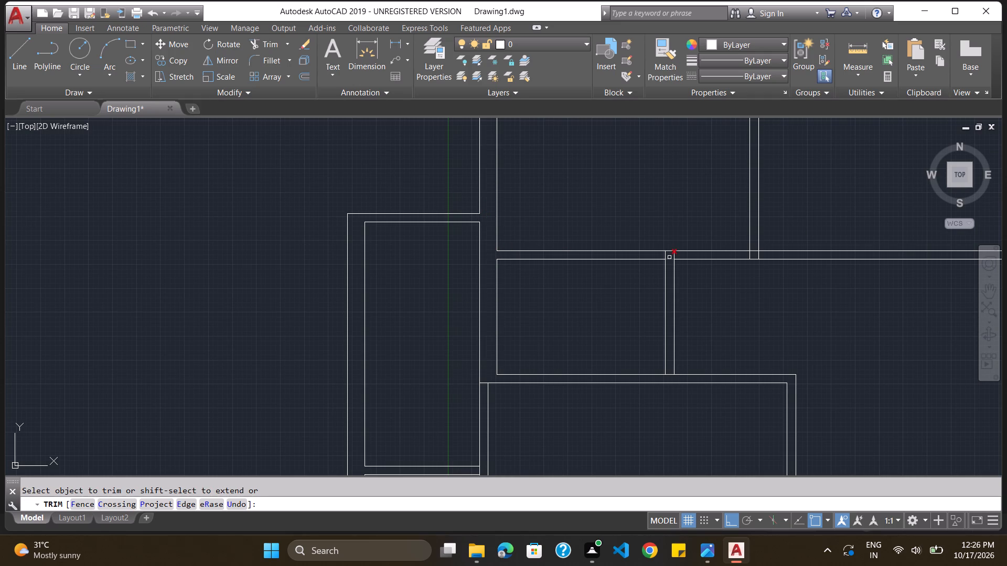
scroll(669, 257, "up", 2, "ctrl")
left_click(668, 262)
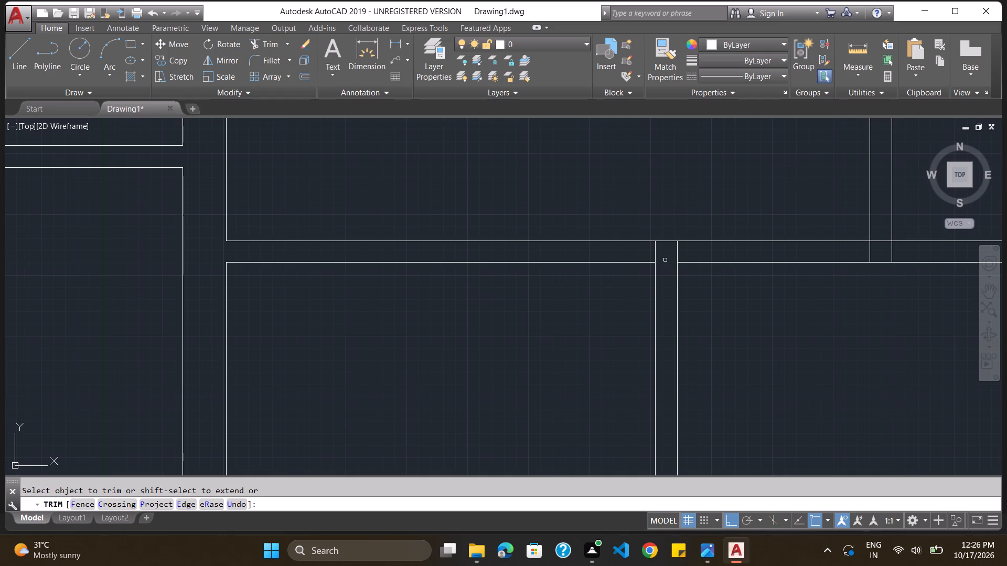
left_click_drag(655, 254, 678, 253)
left_click(678, 253)
Trim the lines at the foot of the partition between the two large central rooms and at the foot of the small room's east partition.
left_click_drag(870, 255, 880, 240)
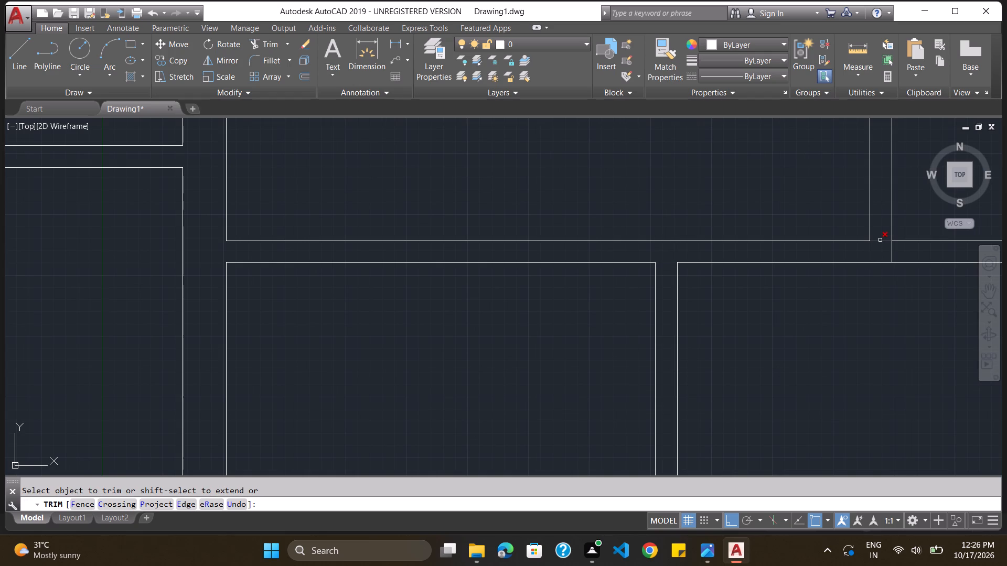
left_click_drag(880, 240, 880, 240)
left_click(880, 240)
left_click(893, 251)
scroll(893, 251, "down", 2, "ctrl")
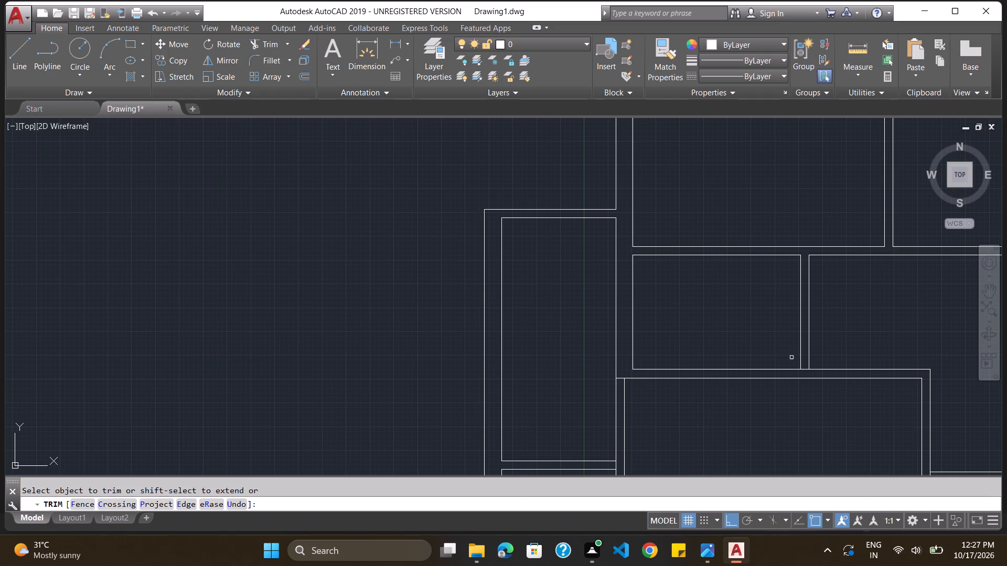
left_click(804, 368)
Trim the overlapping lines where the walls above and below the long eastern room meet the outer east wall.
scroll(804, 368, "down", 6, "ctrl")
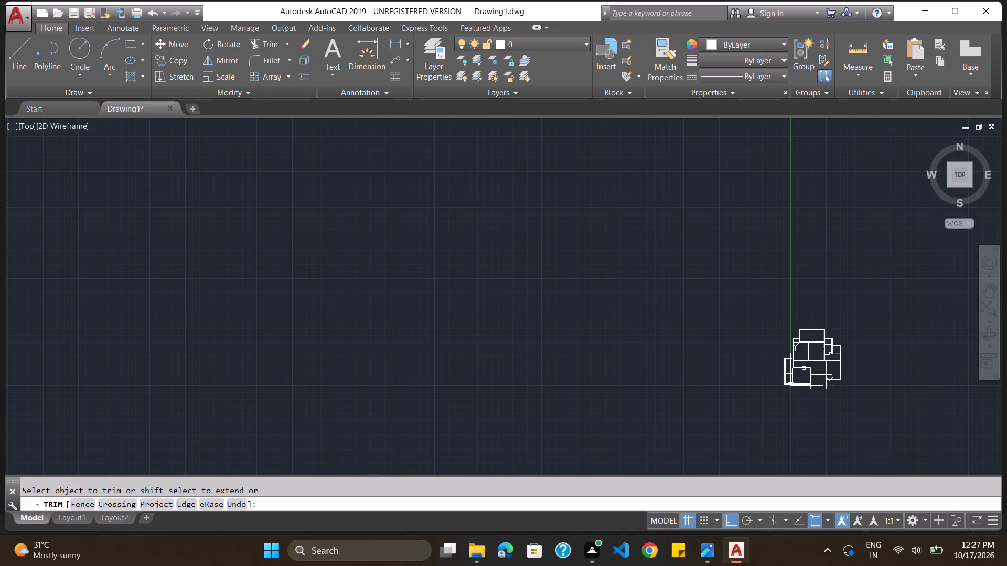
scroll(845, 359, "up", 5, "ctrl")
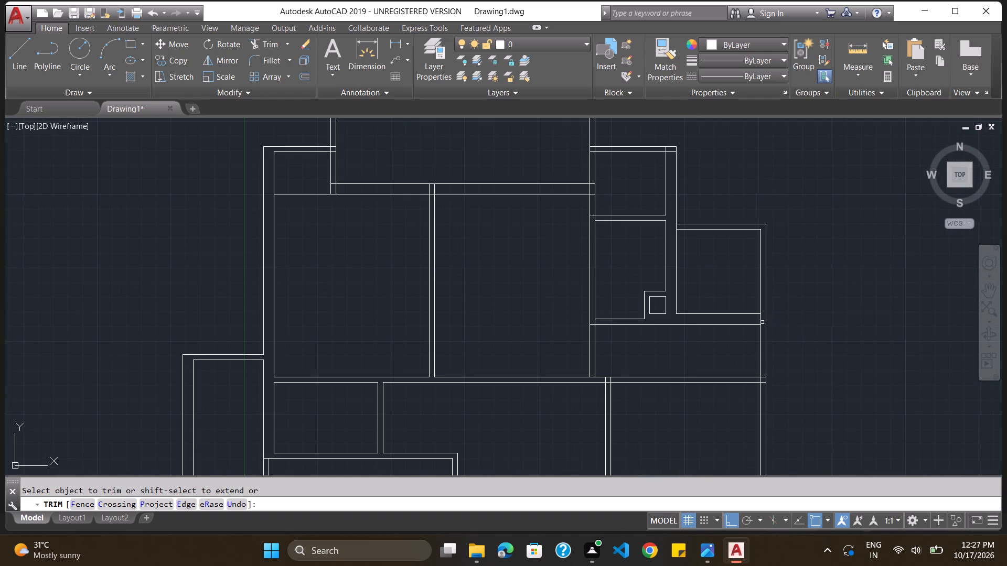
left_click(762, 321)
left_click(760, 318)
scroll(762, 377, "up", 1, "ctrl")
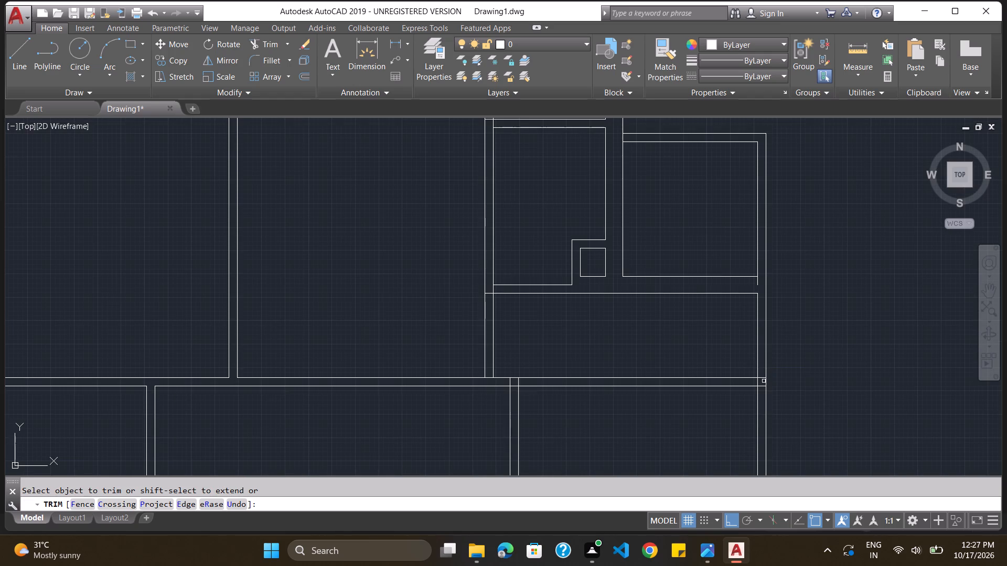
left_click(762, 378)
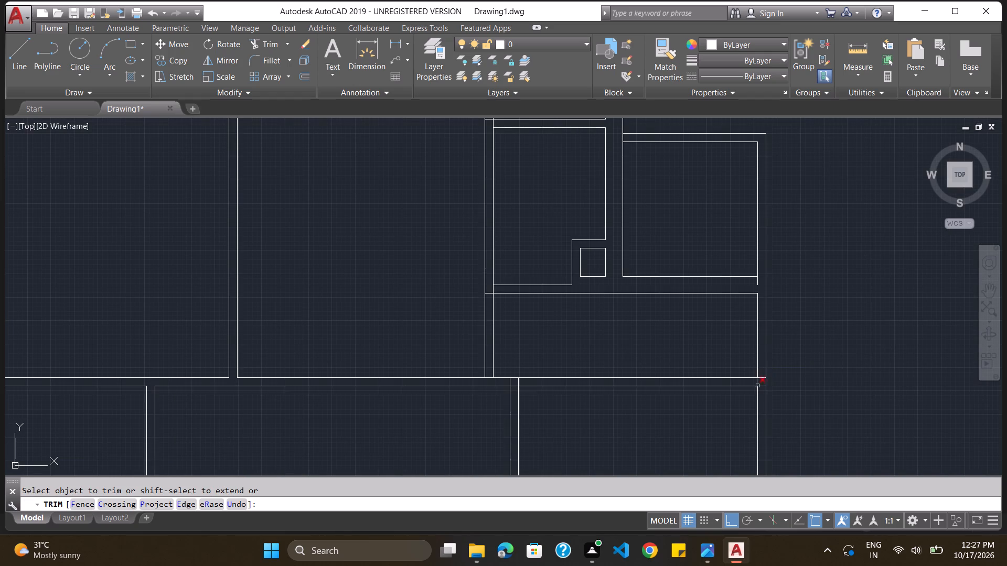
left_click(758, 384)
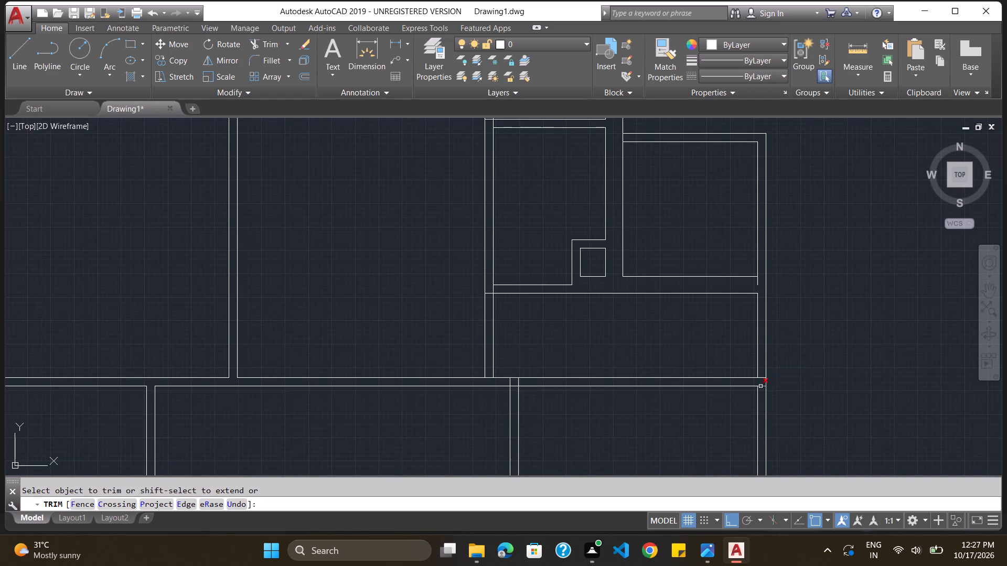
left_click(760, 386)
left_click_drag(762, 387, 762, 377)
left_click(762, 377)
Trim the central horizontal wall's junctions with the partition below it and with the wall along the large central room's east side.
left_click(518, 383)
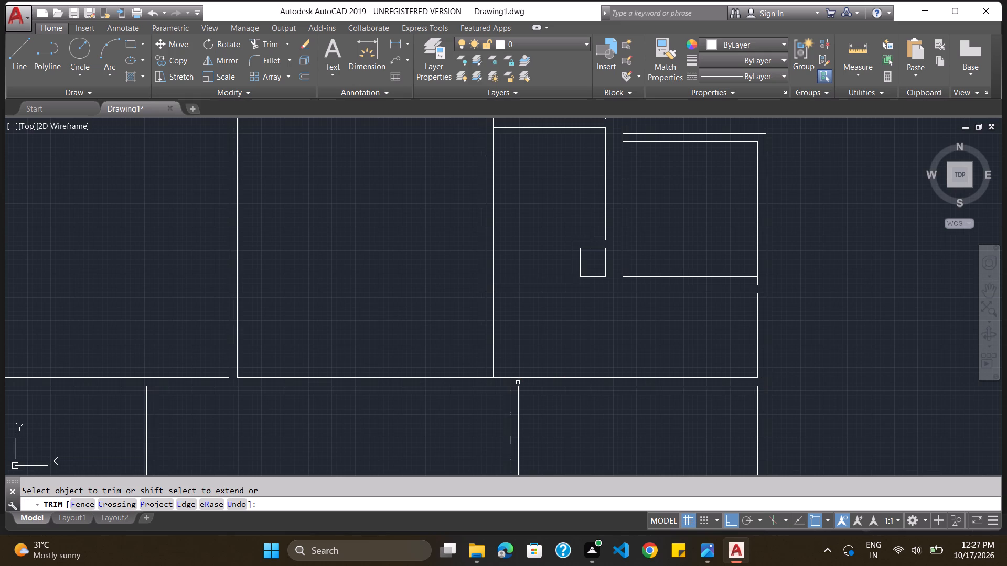
left_click(508, 383)
left_click(513, 385)
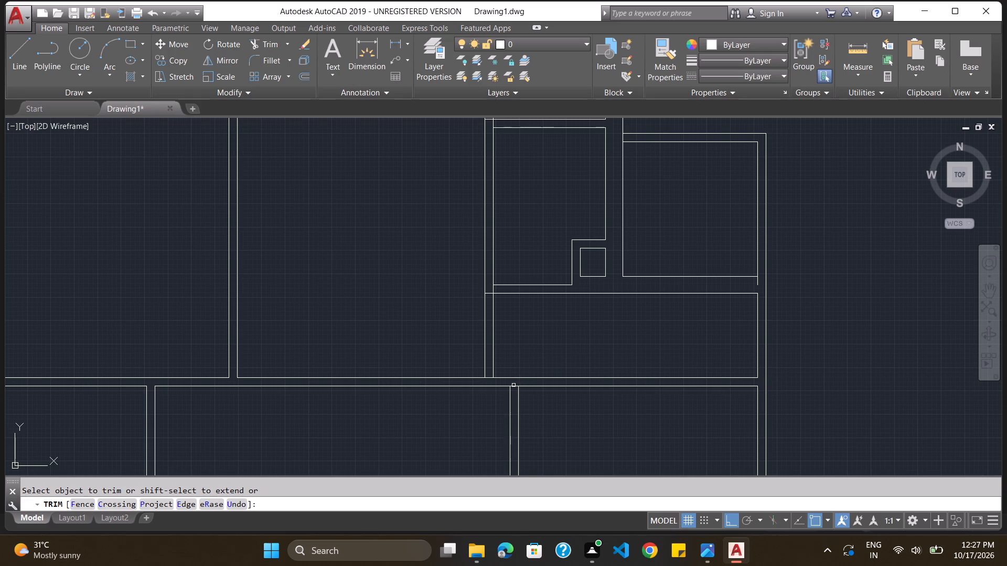
left_click(515, 388)
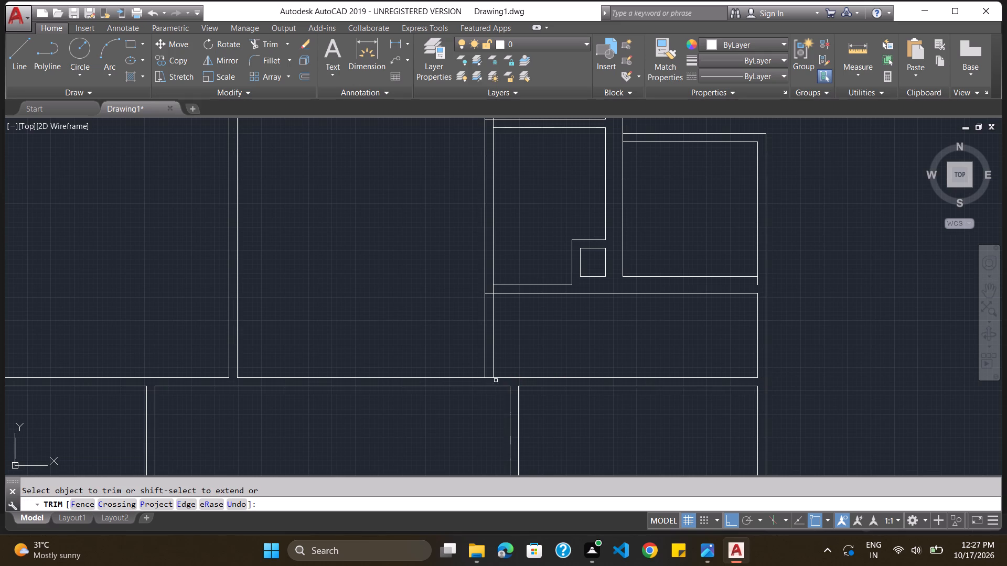
left_click(489, 378)
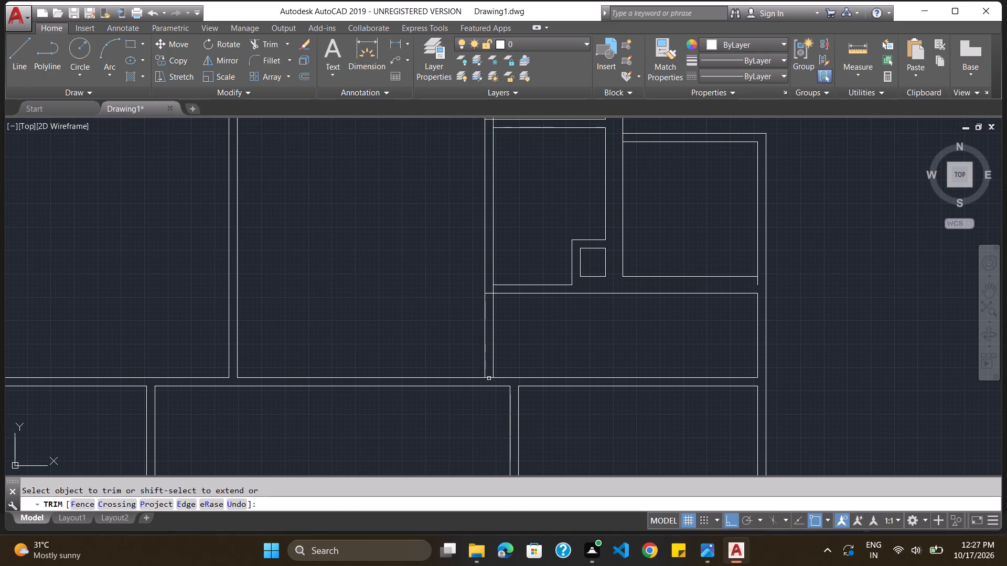
left_click(489, 378)
left_click(489, 378)
scroll(489, 378, "up", 2, "ctrl")
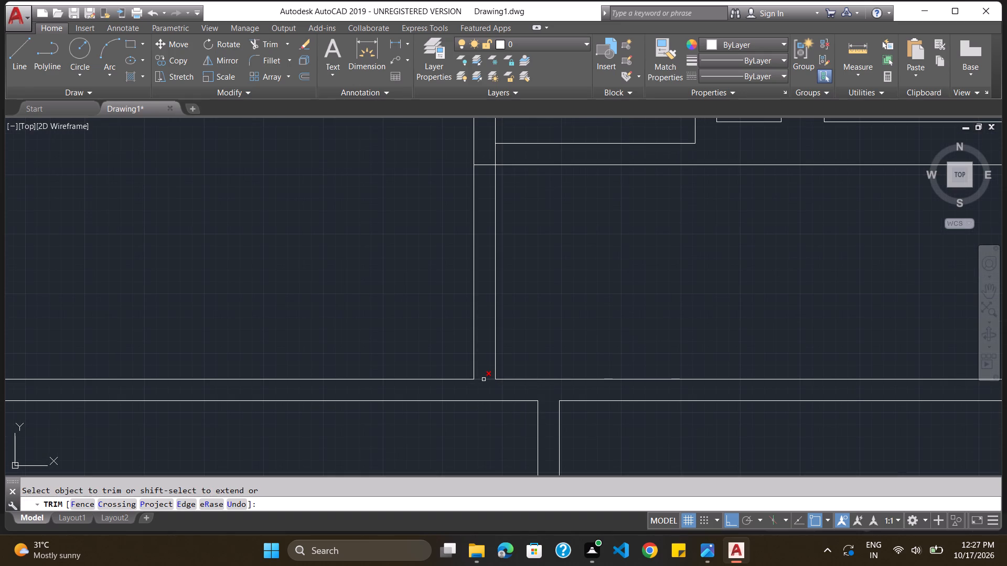
left_click(484, 379)
Erase the short stub and trim the line crossing where the long eastern room's top wall meets the central room's east wall.
scroll(484, 379, "down", 3, "ctrl")
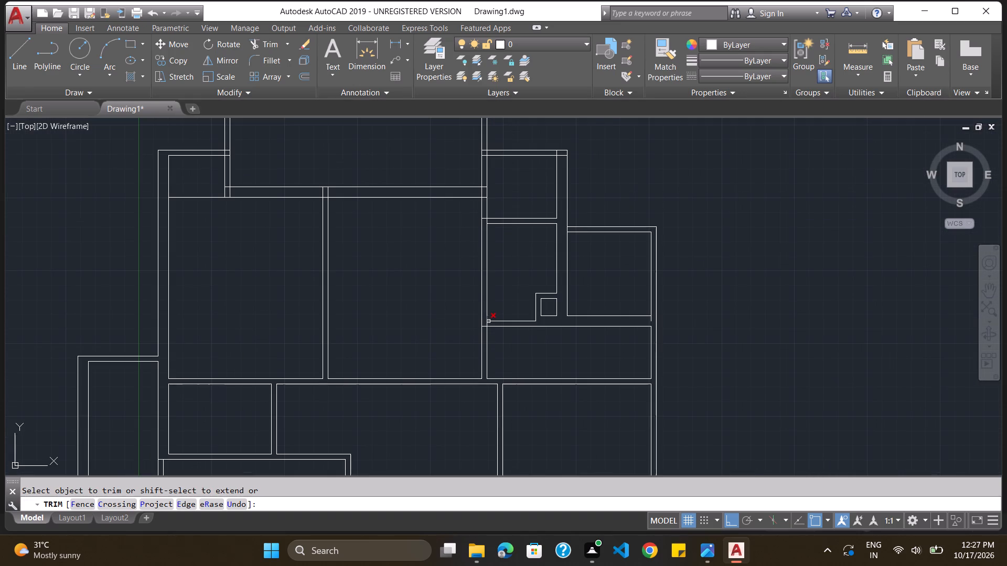
scroll(488, 321, "up", 4, "ctrl")
left_click(445, 361)
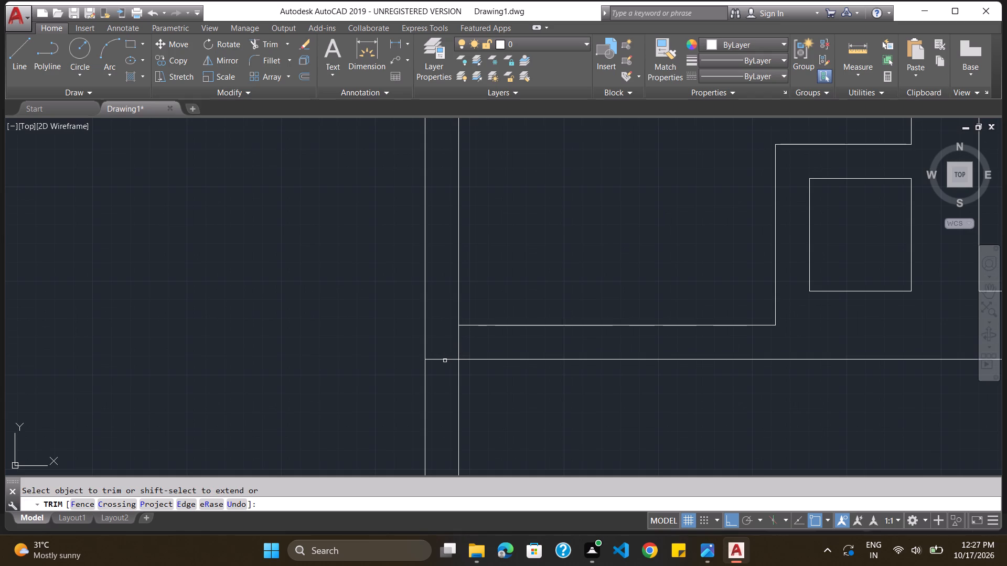
key("Escape")
left_click(445, 361)
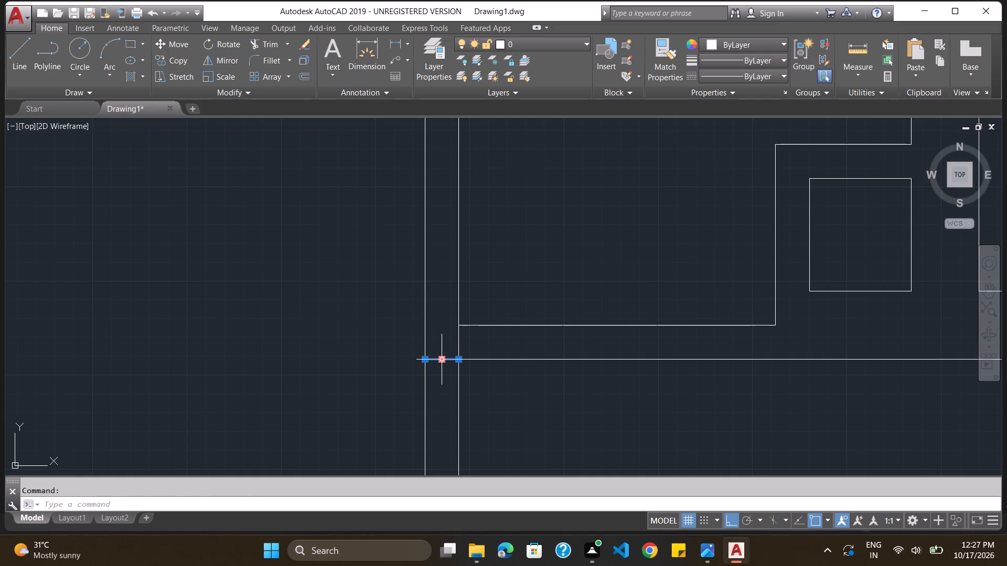
key("Delete")
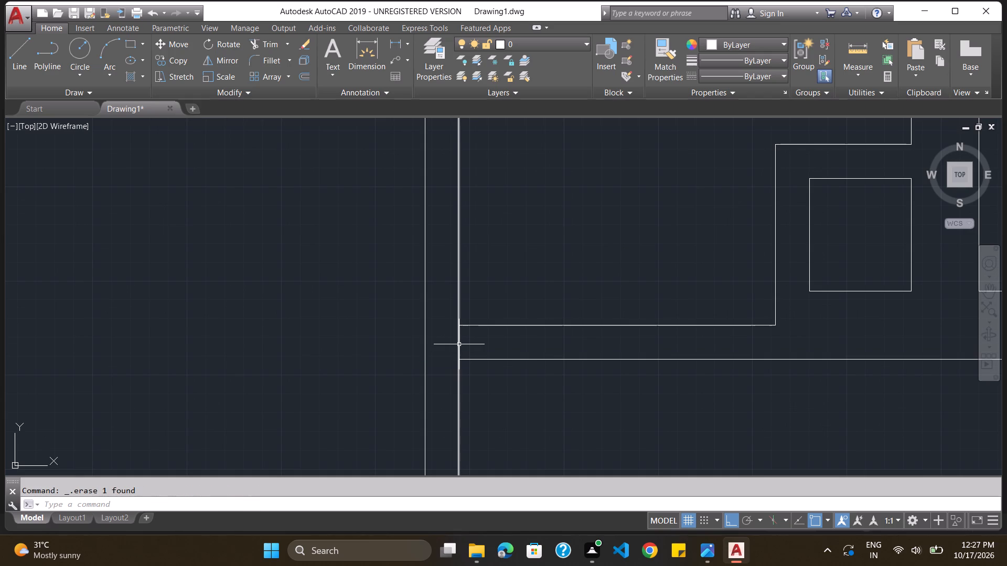
key("Escape")
type("trim")
key("Return")
key("Return")
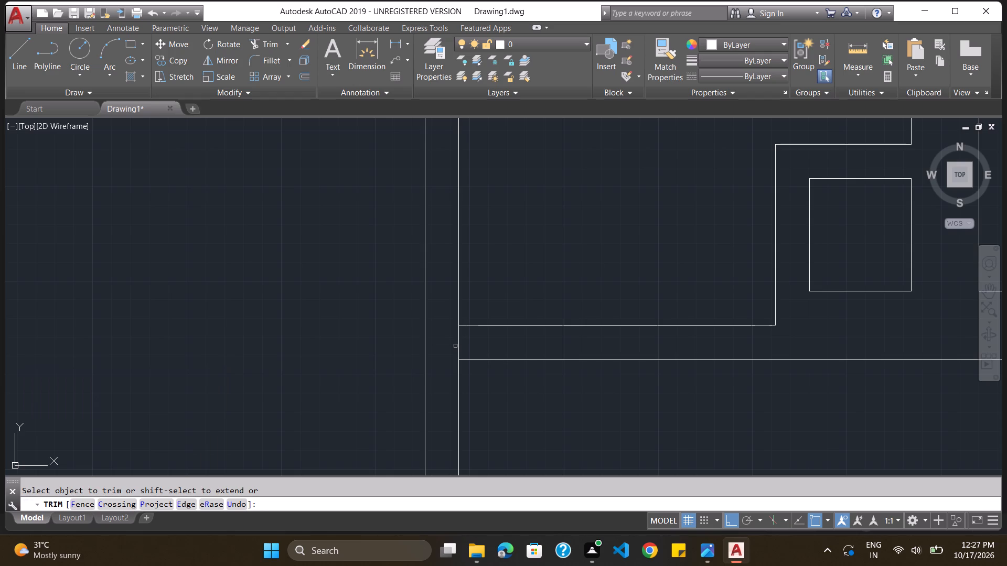
left_click(458, 346)
Trim the lines where the wall between the two stacked northeastern rooms meets the large central room's east wall.
scroll(458, 346, "down", 4, "ctrl")
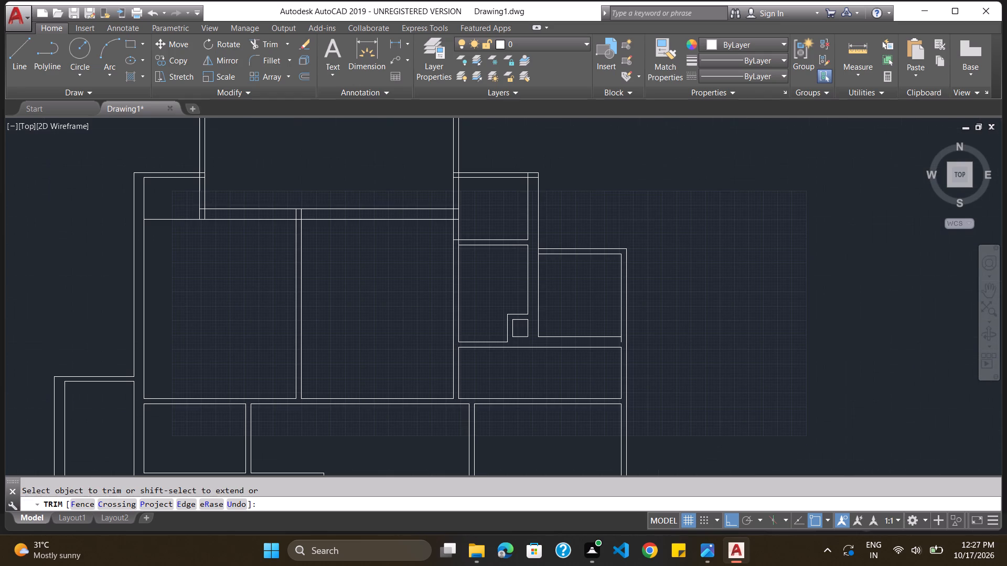
scroll(458, 346, "up", 2, "ctrl")
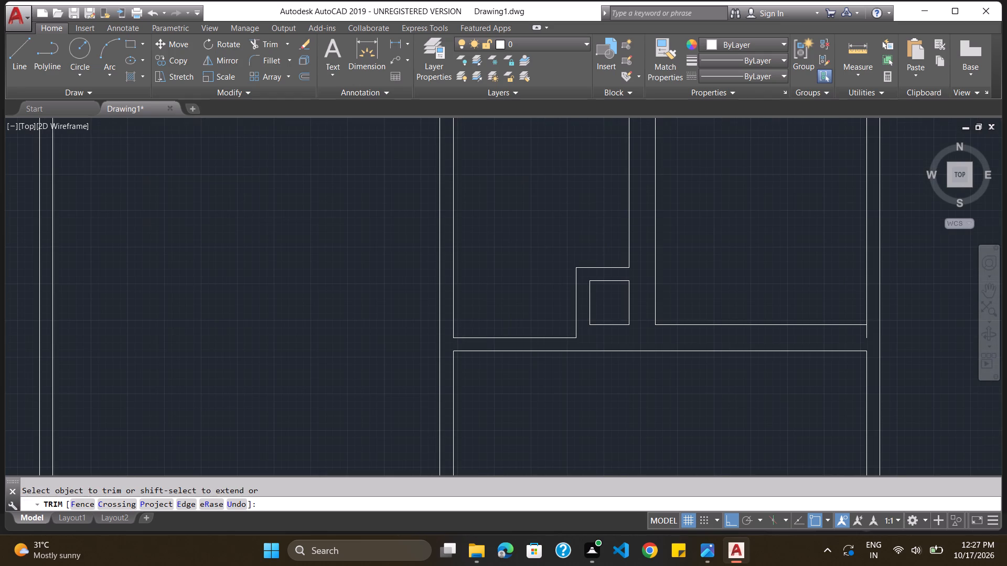
scroll(458, 346, "down", 1, "ctrl")
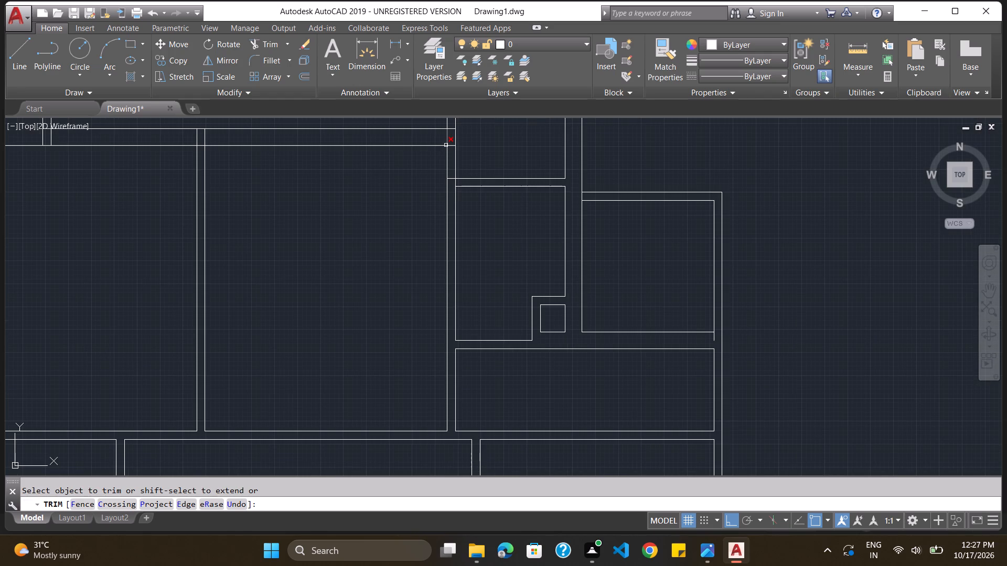
left_click(451, 146)
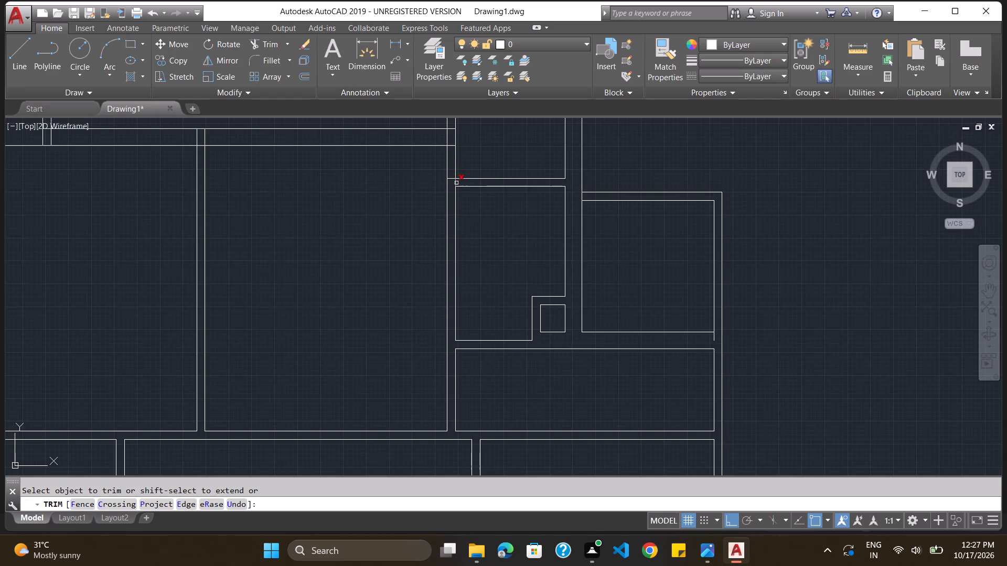
left_click(452, 179)
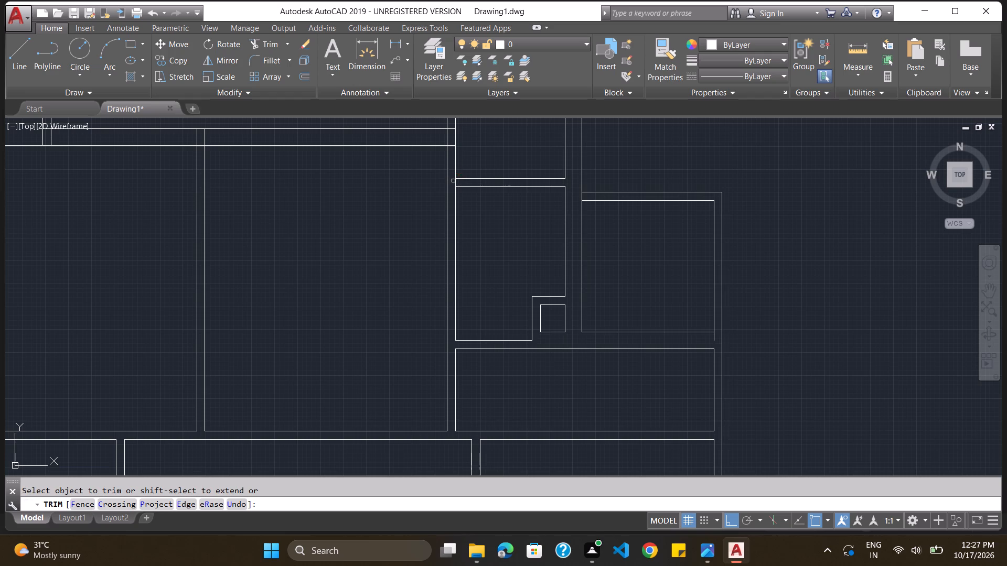
left_click(455, 184)
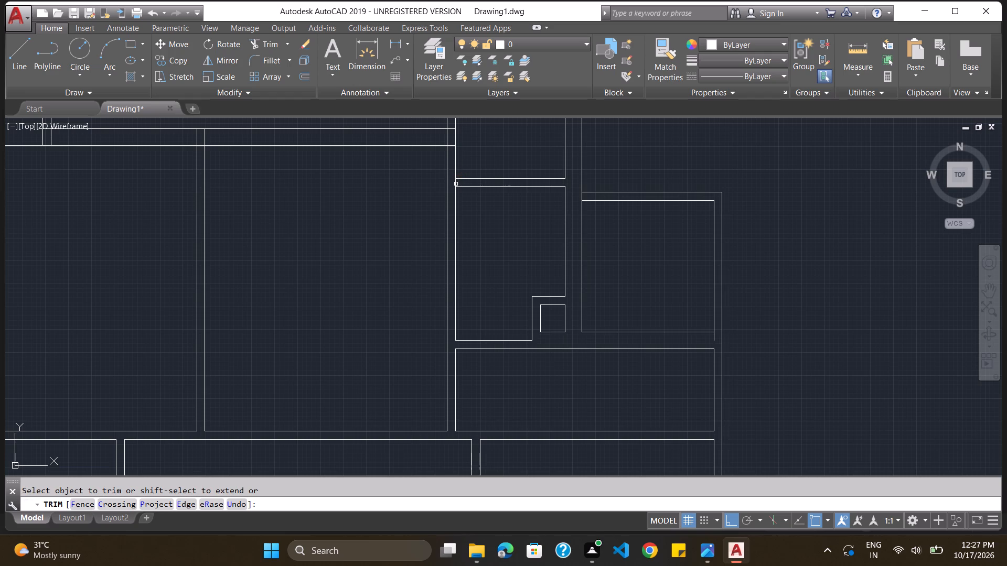
left_click(456, 184)
Trim the overlapping lines where the upper northeastern room's top wall meets the north room's east wall.
scroll(456, 184, "down", 3, "ctrl")
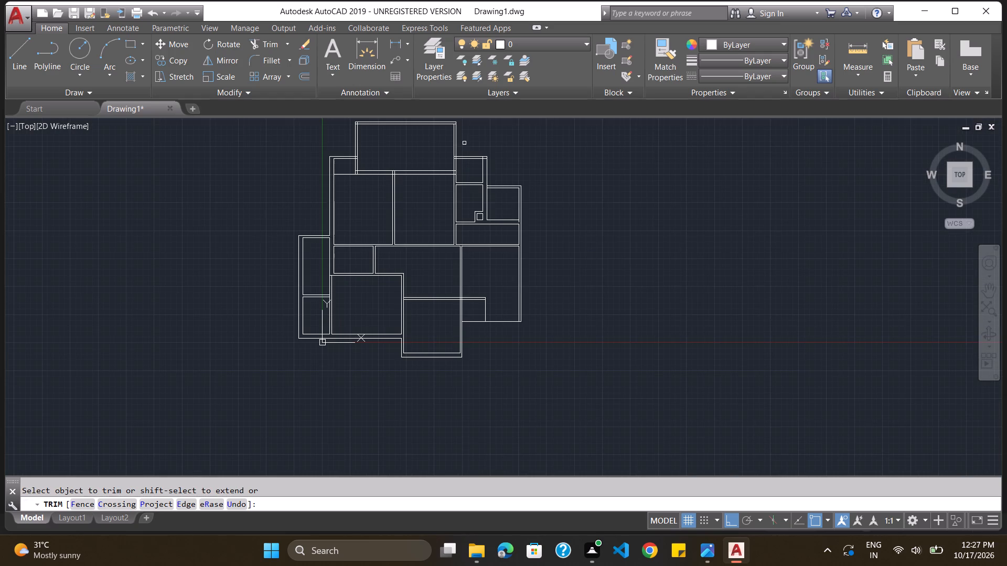
scroll(465, 142, "up", 4, "ctrl")
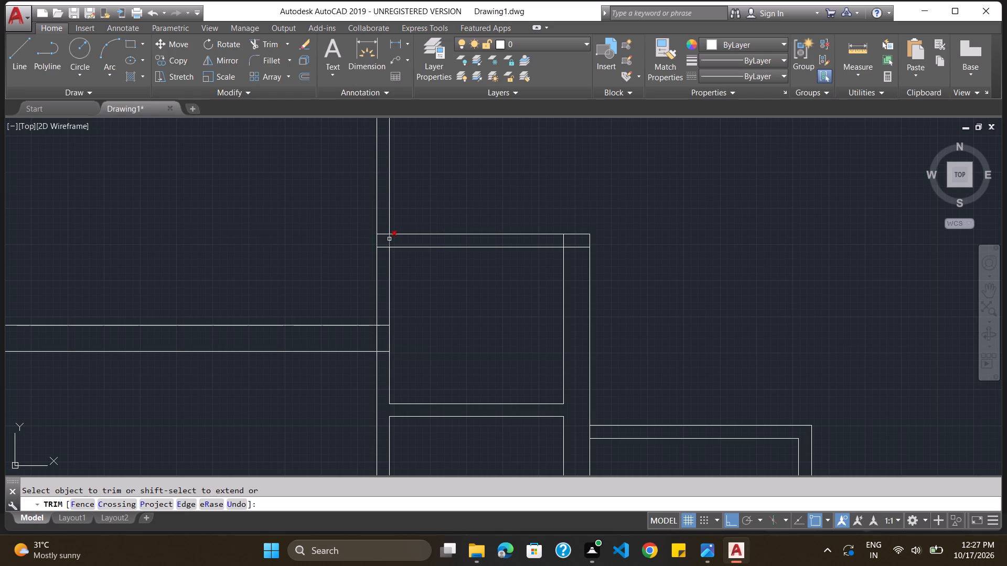
left_click(389, 240)
left_click(388, 242)
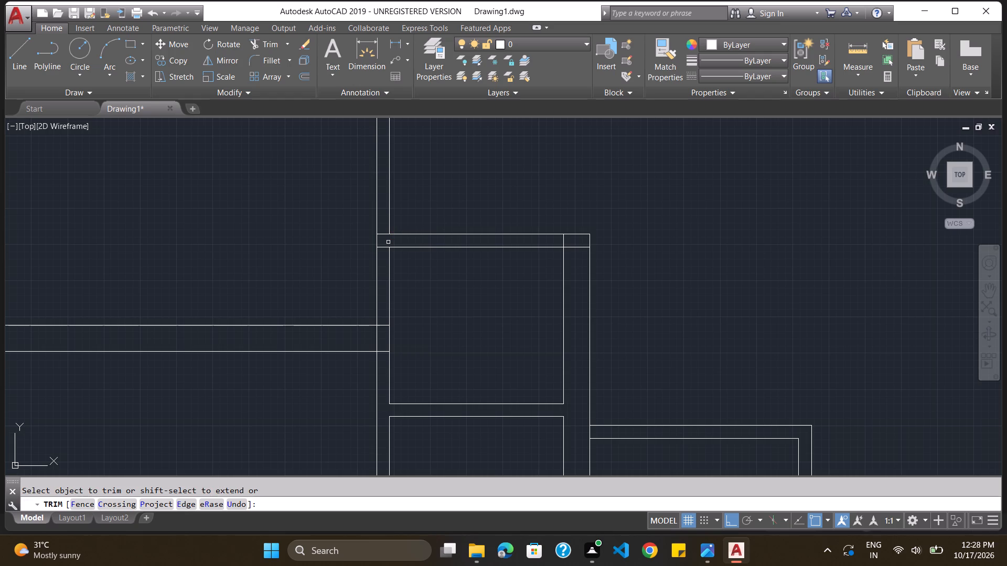
left_click(384, 246)
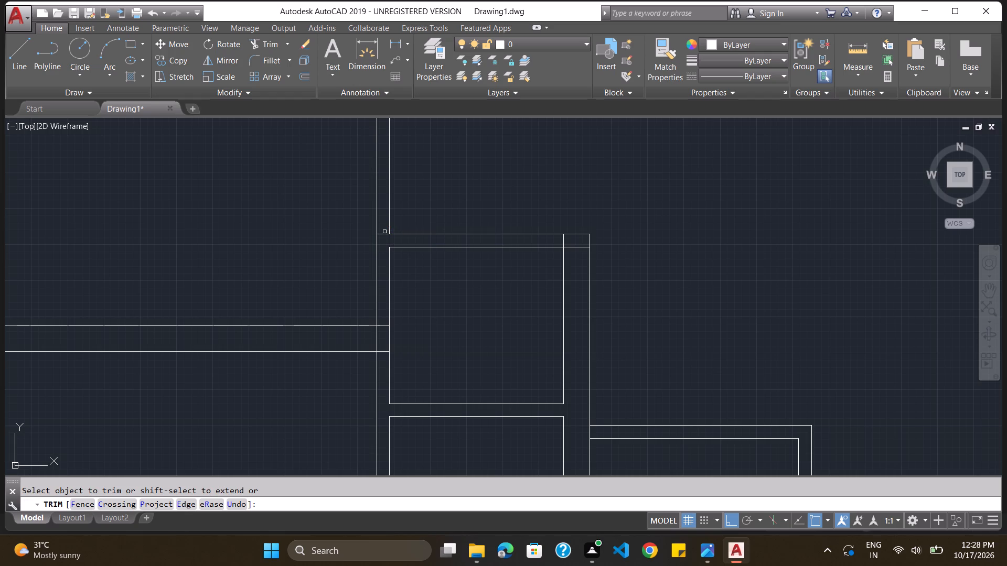
left_click(384, 236)
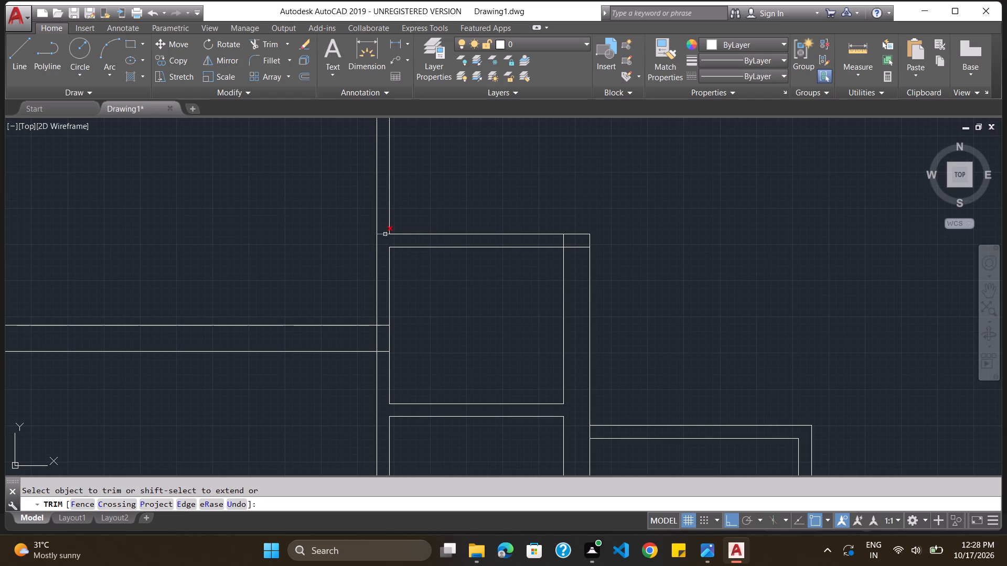
left_click(385, 235)
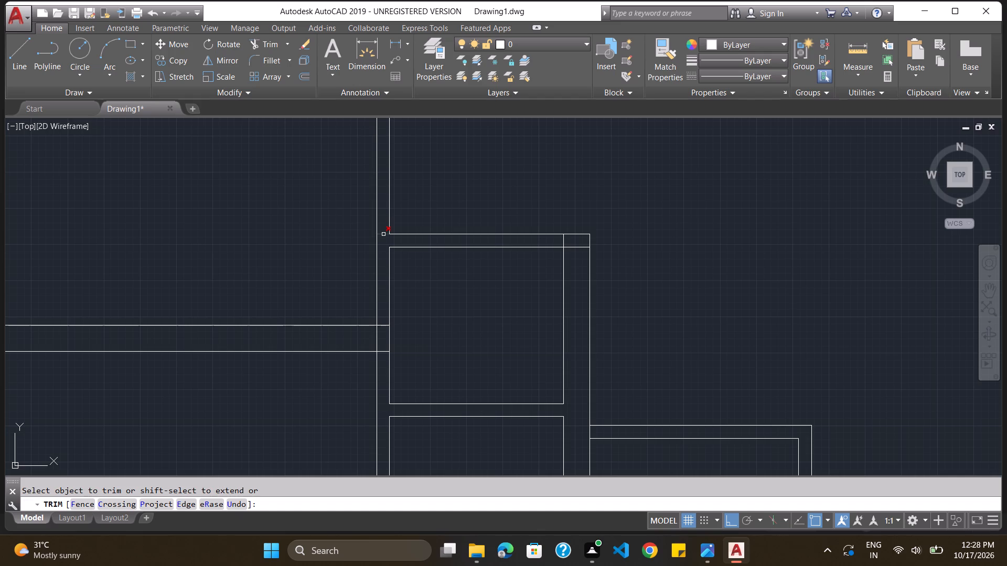
Trim the overlapping lines along the north room's east wall at the upper northeastern room's top wall and at the north room's bottom wall.
left_click(383, 235)
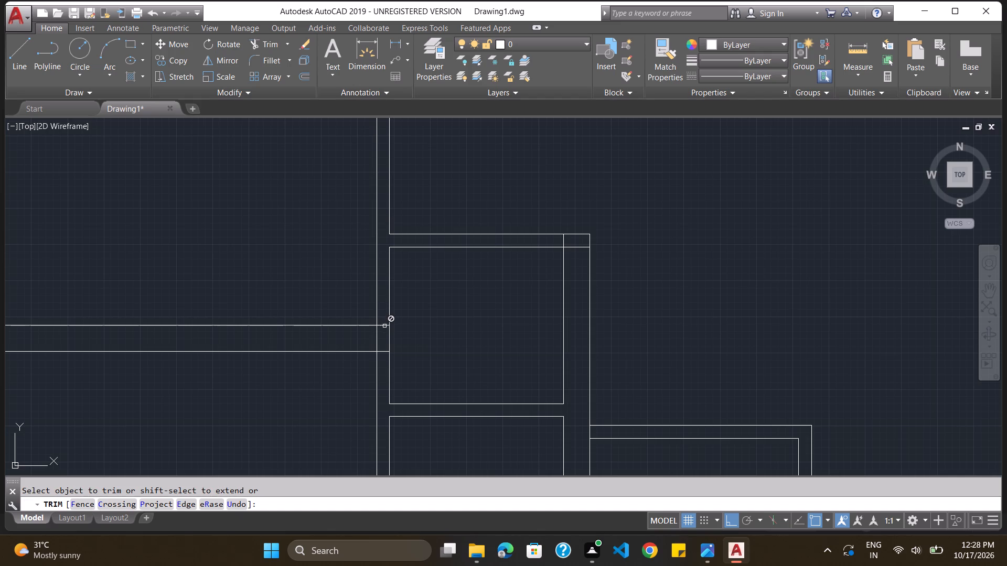
left_click(384, 326)
left_click(377, 337)
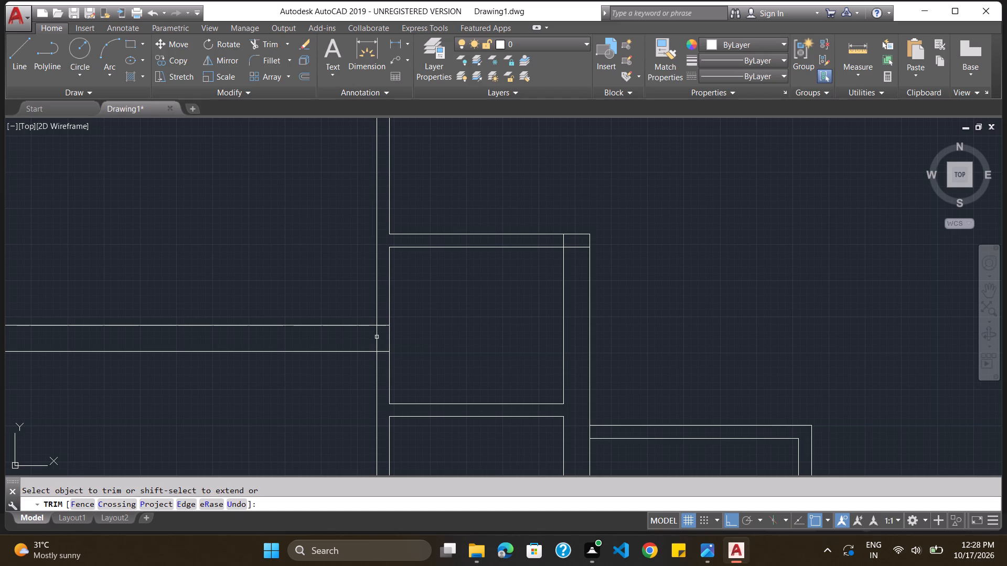
left_click(378, 338)
Trim the upper northeastern room's northeast corner and the line crossing where the adjacent eastern room's top wall meets its east wall.
left_click(564, 240)
left_click(572, 247)
left_click(590, 433)
Trim the overlapping inner wall line at the north room's northeast corner.
scroll(590, 433, "down", 2, "ctrl")
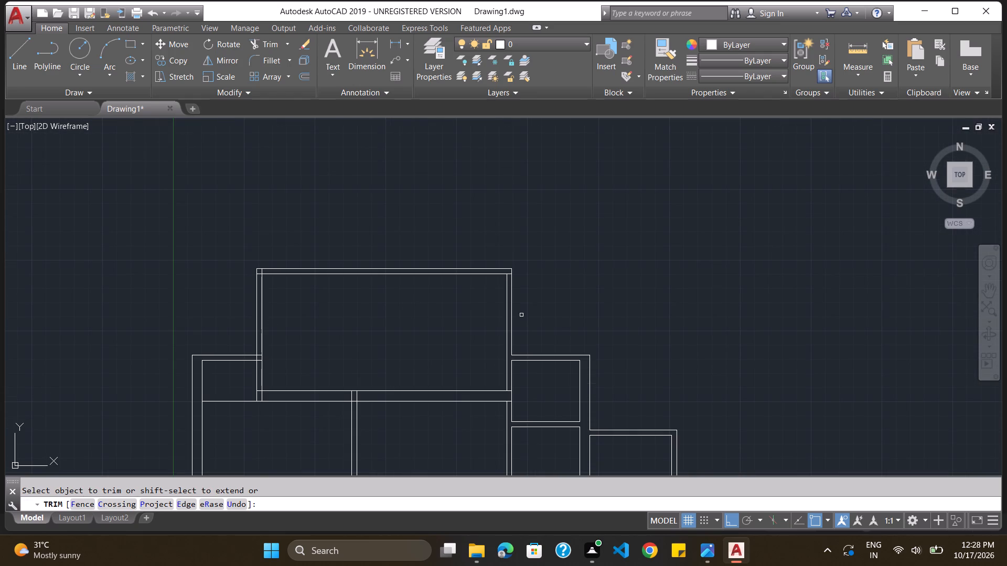
scroll(505, 267, "up", 2, "ctrl")
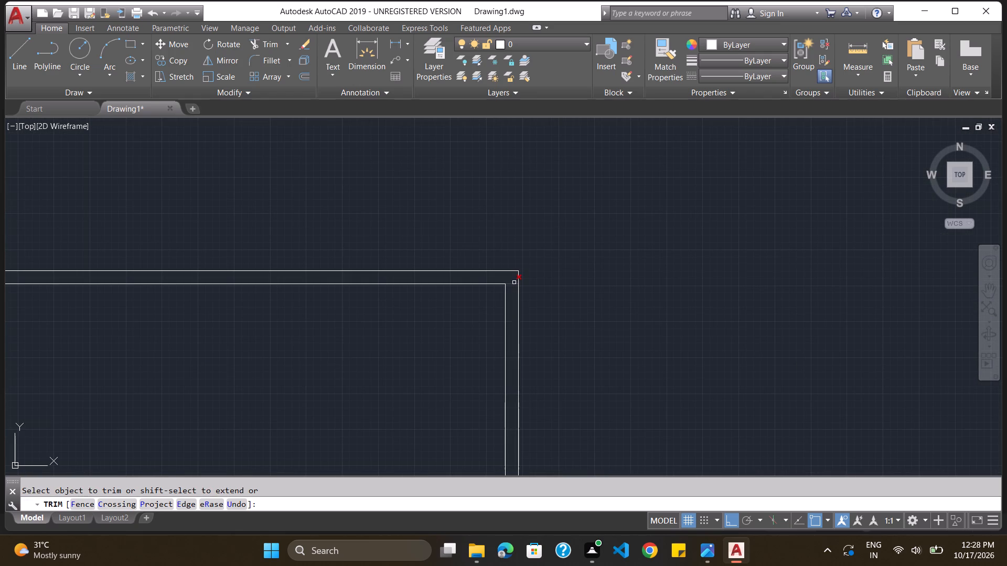
left_click(513, 284)
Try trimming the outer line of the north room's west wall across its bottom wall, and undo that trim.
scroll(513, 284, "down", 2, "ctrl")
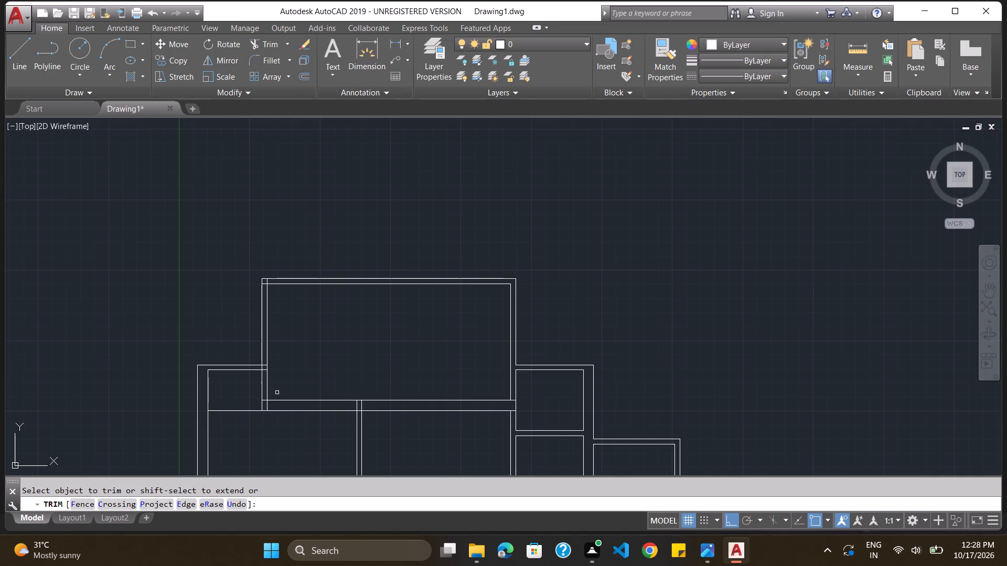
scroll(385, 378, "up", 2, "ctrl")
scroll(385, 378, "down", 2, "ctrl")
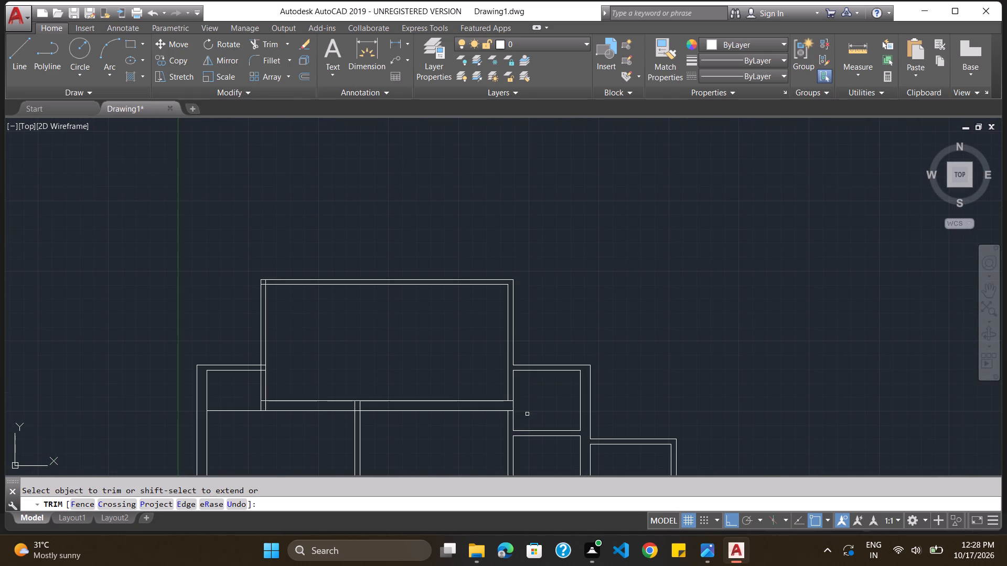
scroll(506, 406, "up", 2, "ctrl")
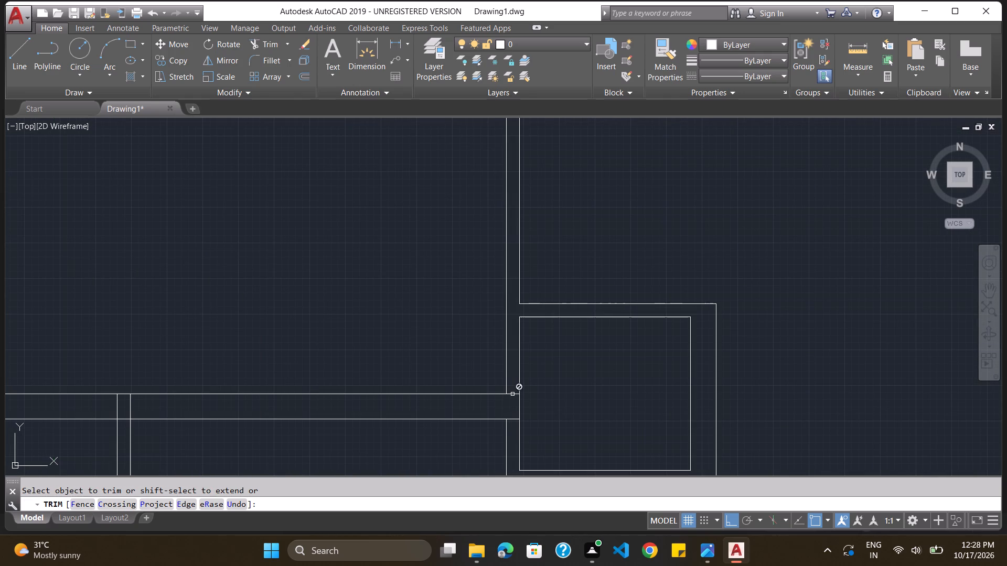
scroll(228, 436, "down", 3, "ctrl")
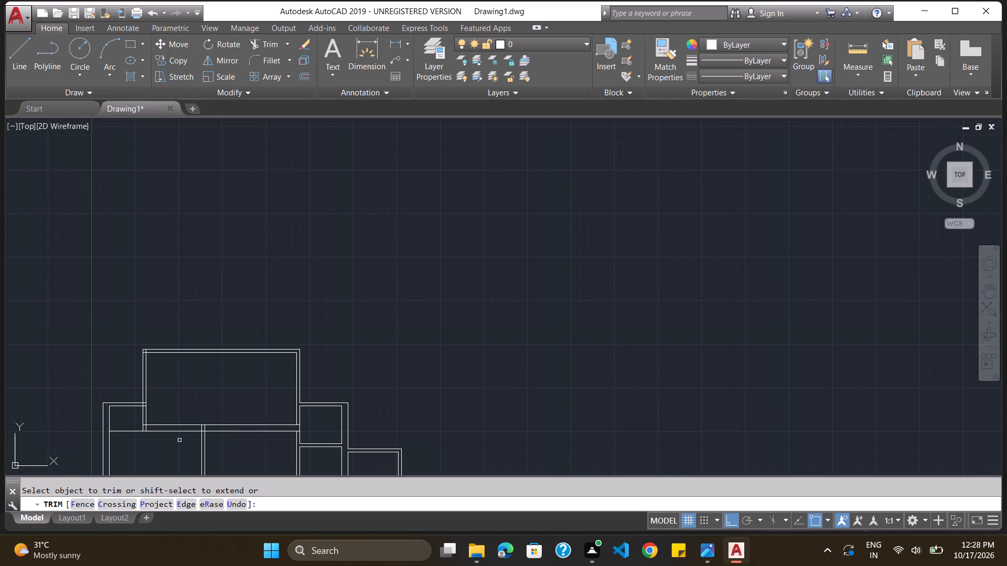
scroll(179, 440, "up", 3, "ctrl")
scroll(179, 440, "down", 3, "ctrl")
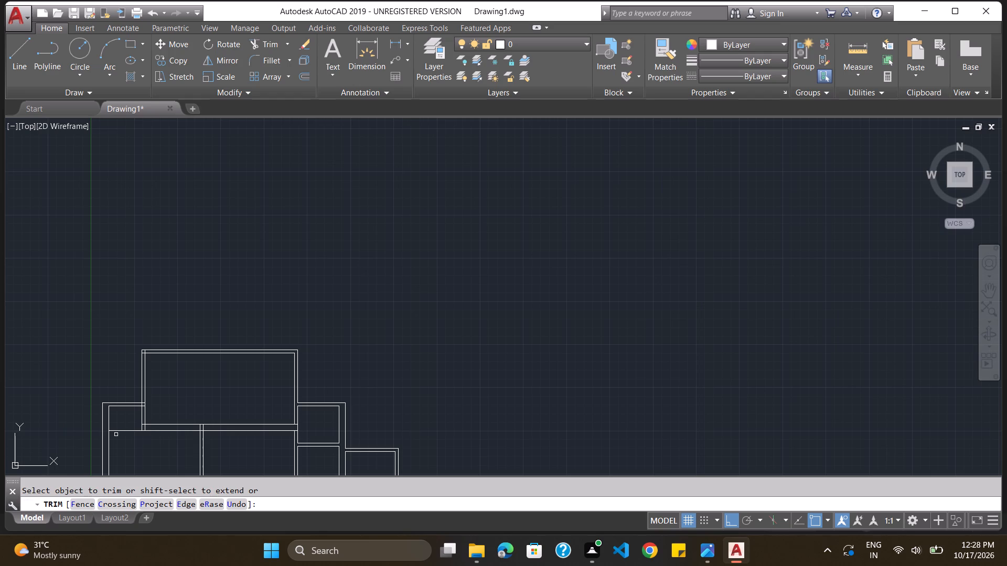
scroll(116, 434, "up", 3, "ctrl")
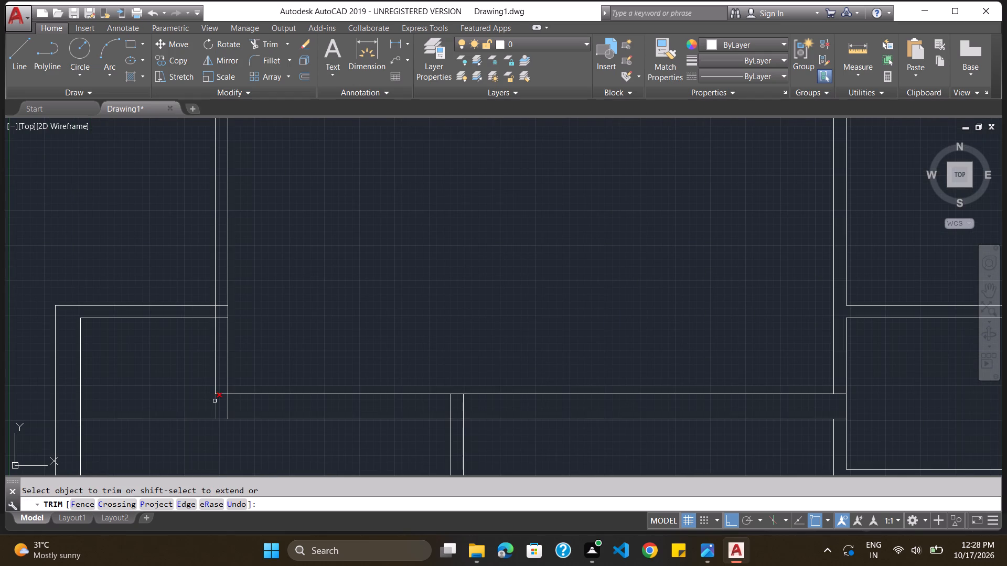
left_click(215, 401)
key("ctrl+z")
Trim the inner wall lines that overrun the north room's southwest corner.
scroll(215, 401, "down", 1, "ctrl")
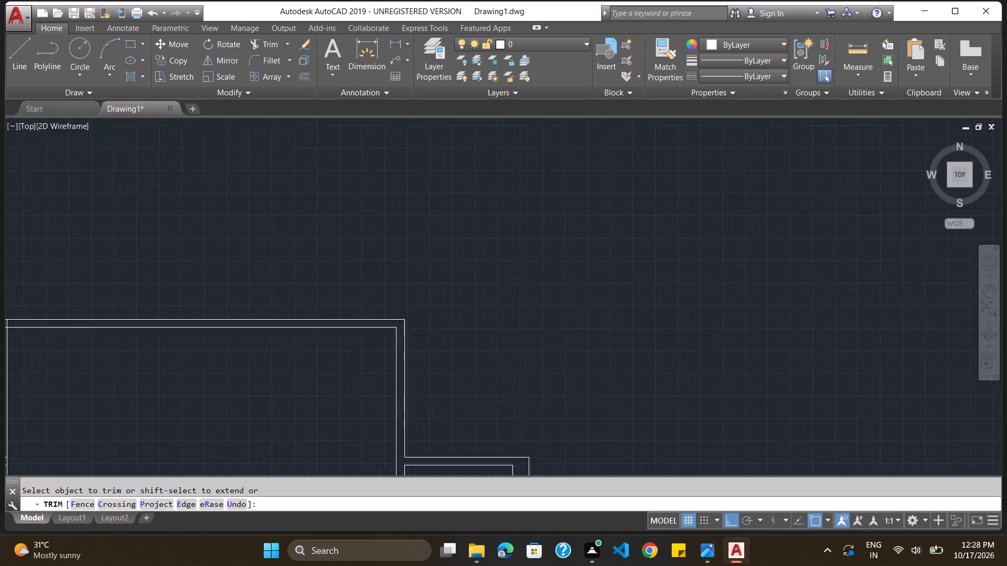
scroll(215, 401, "down", 2, "ctrl")
scroll(125, 458, "up", 2, "ctrl")
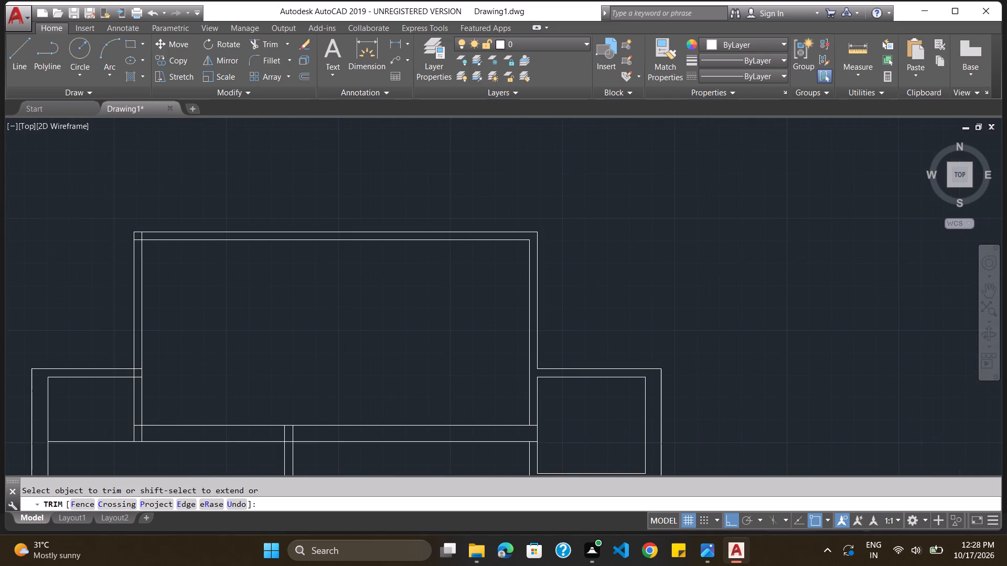
scroll(125, 458, "up", 3, "ctrl")
left_click(184, 362)
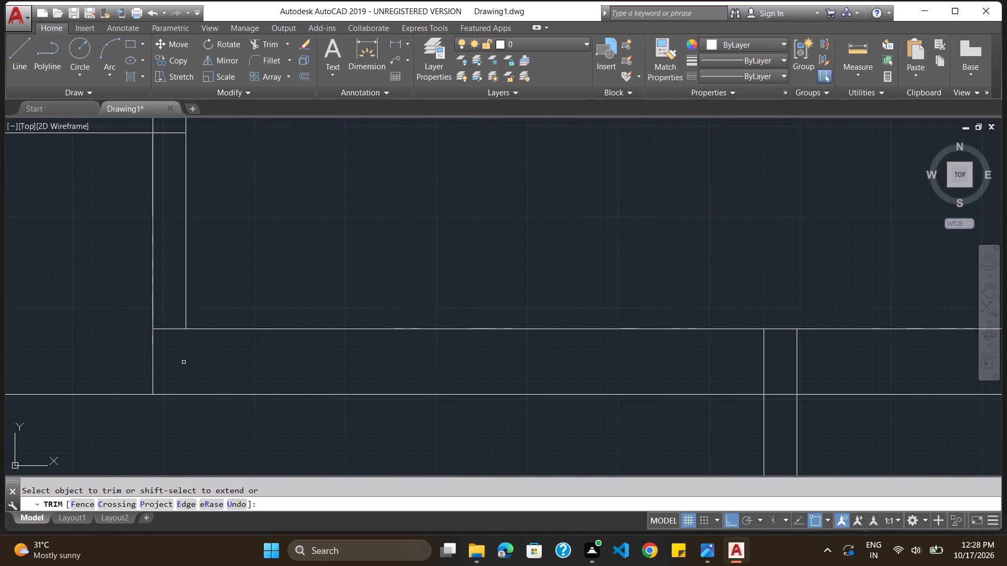
left_click(175, 329)
Trim the lines where the vertical partition below the north room meets the room's bottom wall, leaving an open T-junction.
left_click(765, 369)
left_click(797, 369)
left_click(783, 396)
Trim the overlapping lines where the small northwestern room's top wall meets the north room's west wall.
scroll(783, 396, "down", 3, "ctrl")
scroll(685, 323, "up", 1, "ctrl")
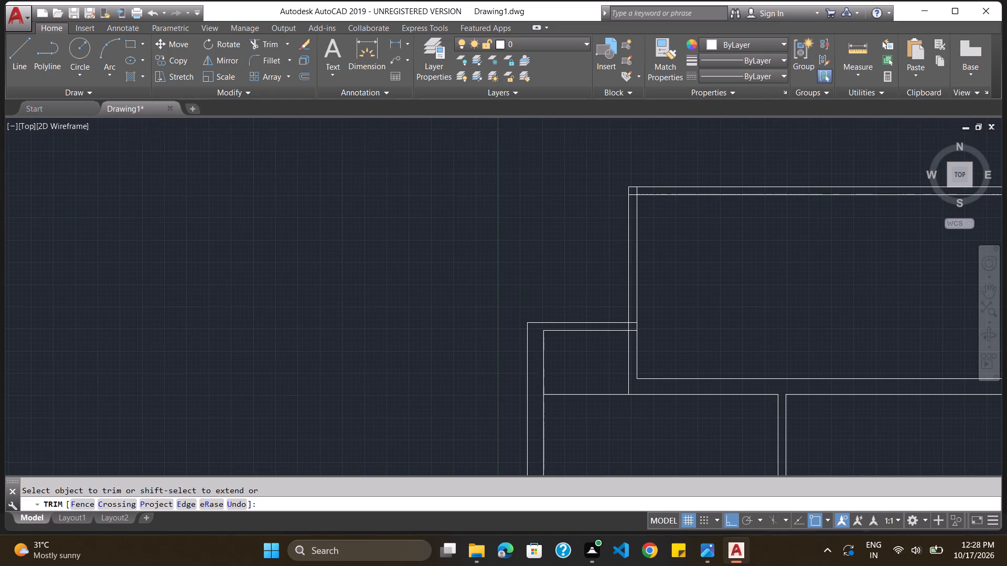
scroll(685, 323, "up", 1, "ctrl")
left_click(543, 342)
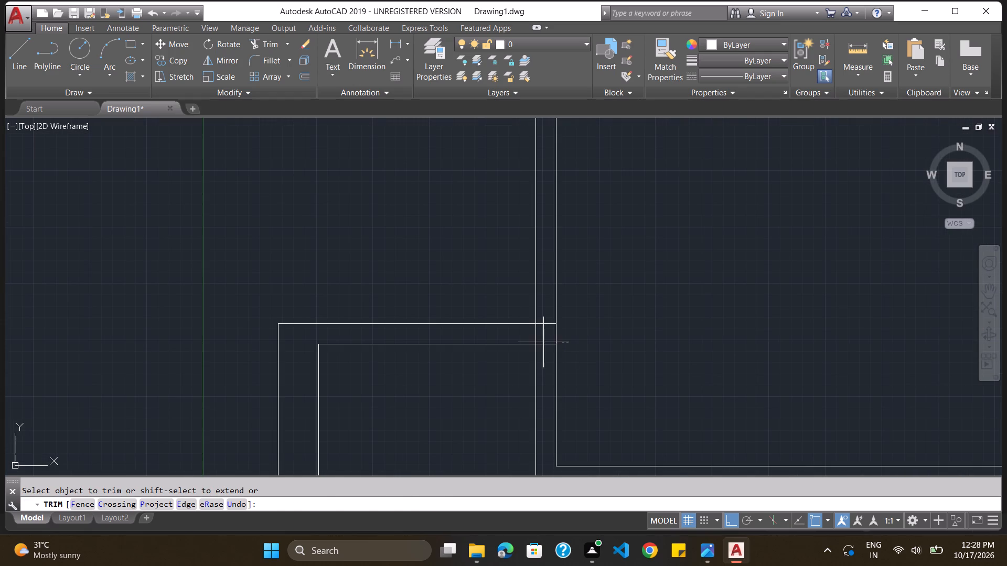
left_click(546, 345)
left_click_drag(535, 336, 546, 324)
left_click(546, 324)
Trim the overlapping inner wall lines at the north room's northwest corner.
scroll(546, 324, "down", 3, "ctrl")
scroll(547, 222, "up", 1, "ctrl")
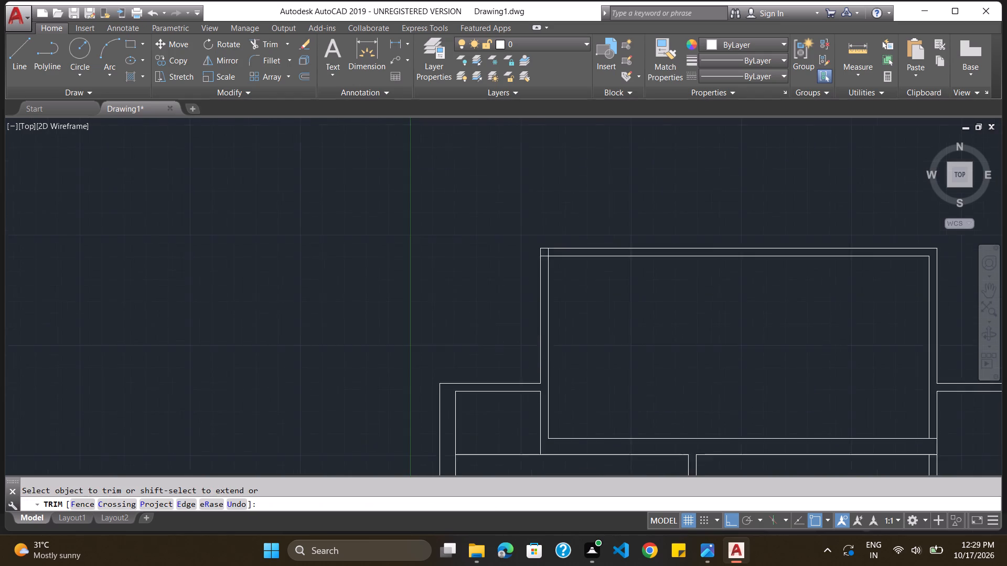
scroll(547, 222, "up", 2, "ctrl")
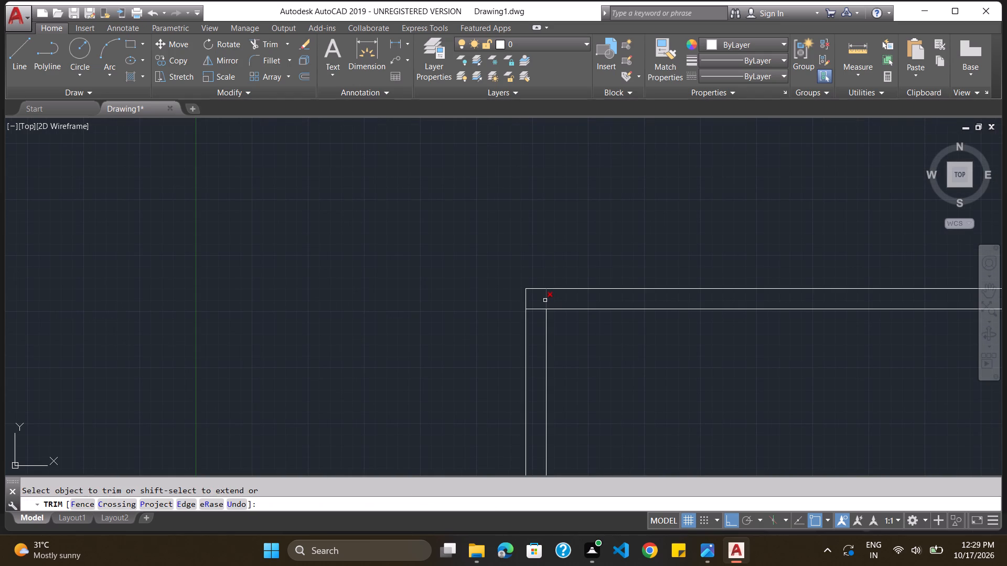
left_click(545, 300)
left_click(537, 308)
Erase the short duplicate line segments crossing the north room's east wall where its bottom wall meets it.
scroll(537, 308, "down", 5, "ctrl")
scroll(620, 385, "left", 2)
scroll(620, 385, "right", 1)
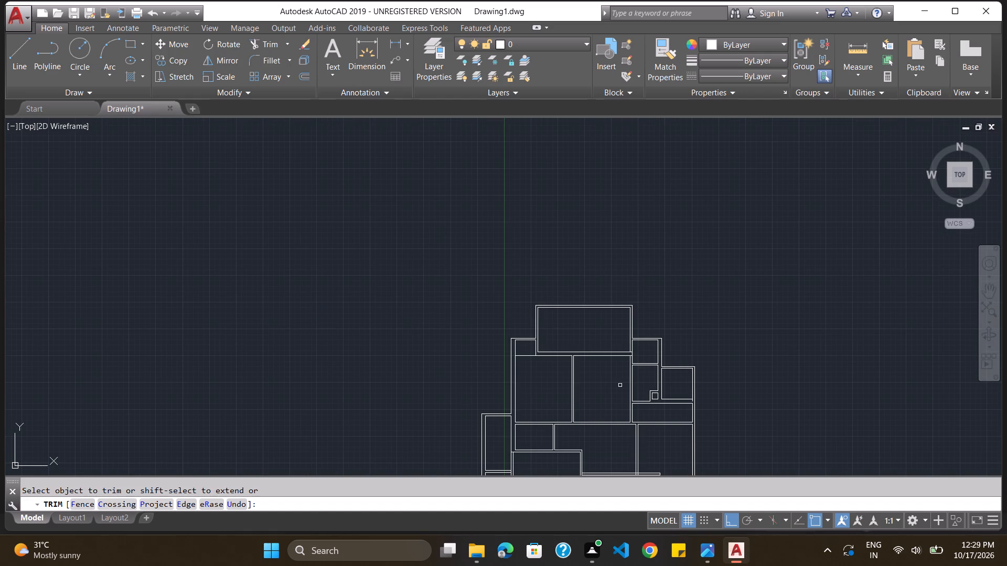
scroll(638, 358, "up", 5, "ctrl")
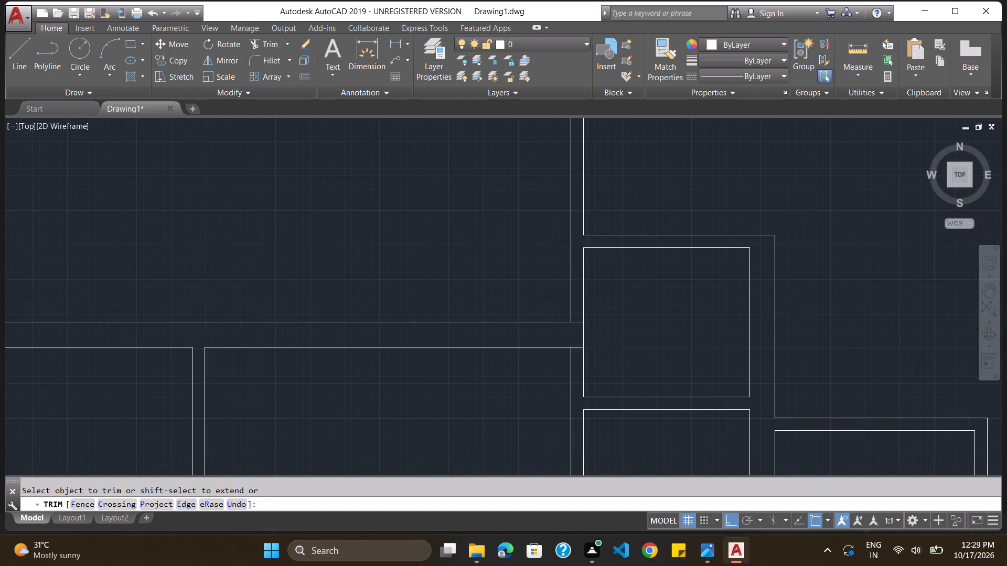
key("Escape")
left_click(535, 301)
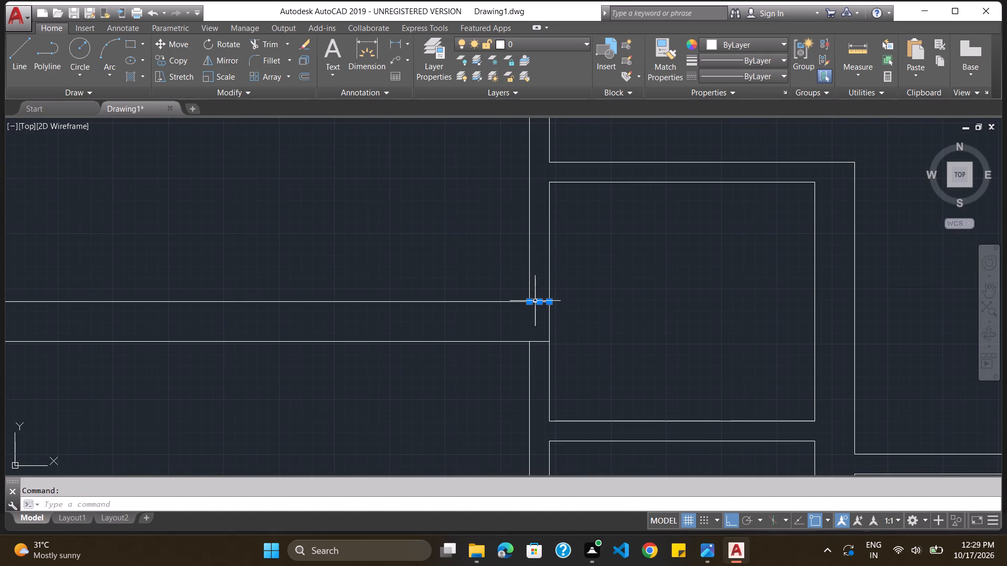
key("Delete")
key("Delete")
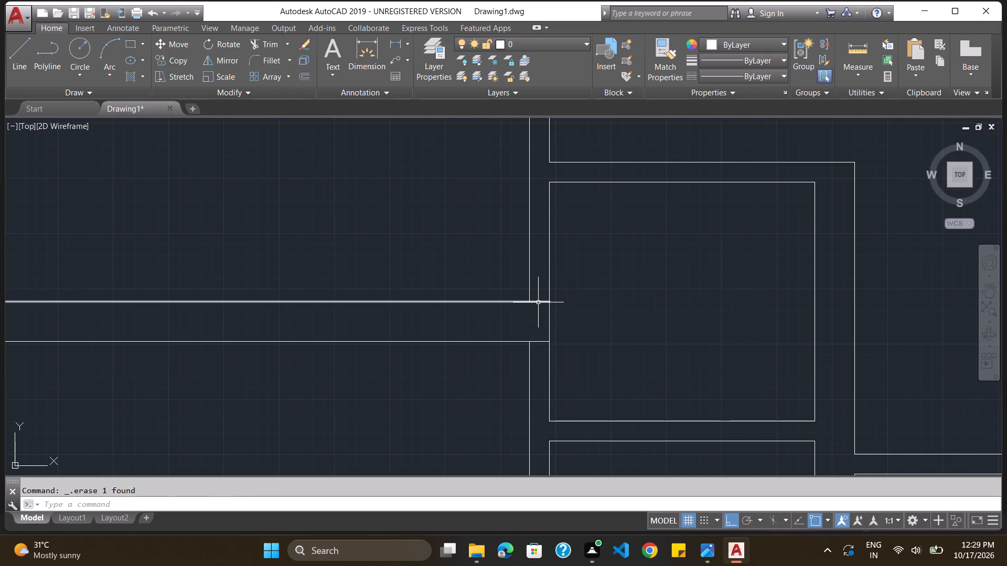
left_click(538, 302)
key("Escape")
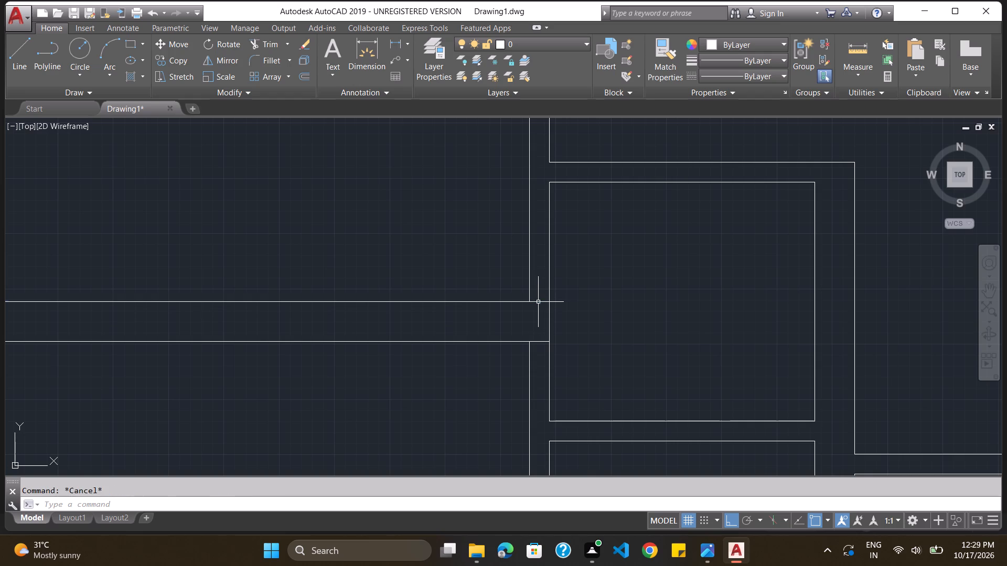
left_click(538, 341)
key("Delete")
Trim both lines of the north room's bottom wall back to the inner line of its east wall.
type("trim")
key("Return")
key("Return")
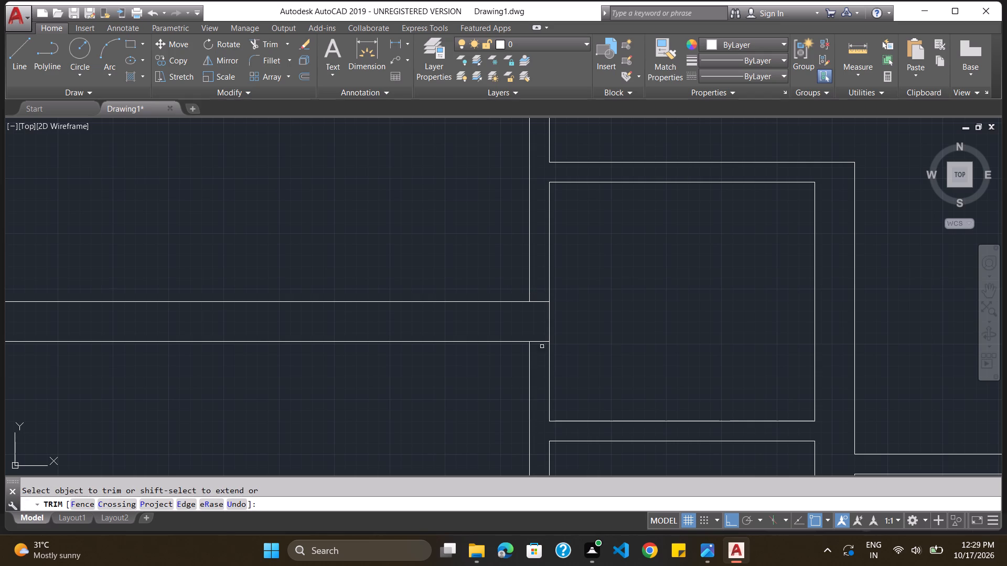
left_click(543, 340)
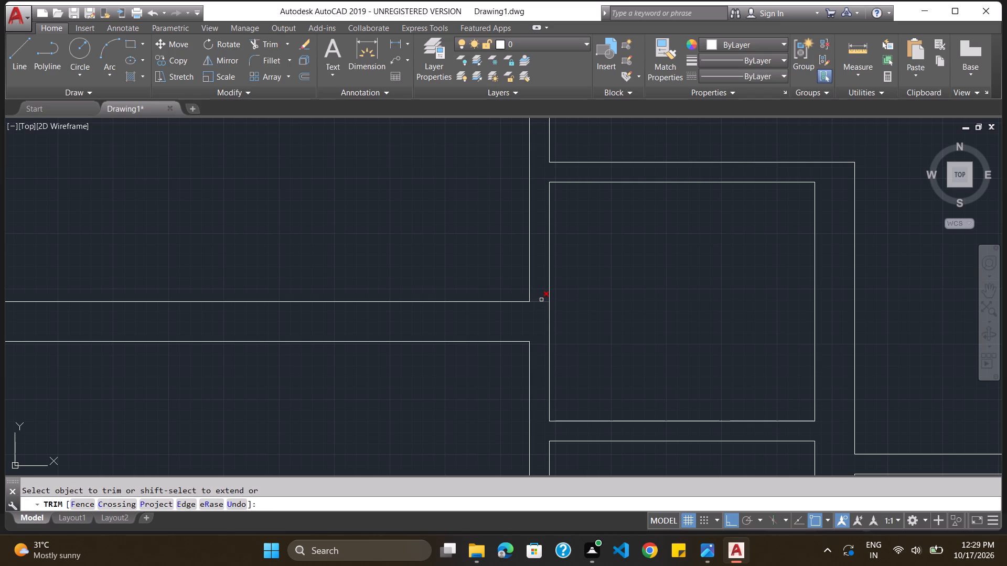
left_click(540, 302)
scroll(540, 302, "down", 3, "ctrl")
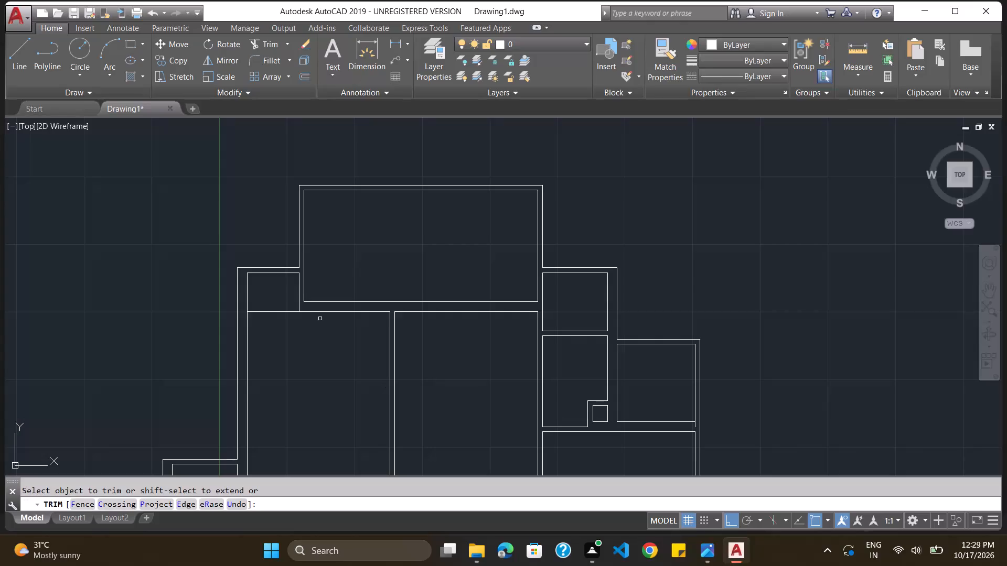
Draw a horizontal ray westward from the midpoint of the small northwestern room's east wall line.
scroll(318, 318, "down", 7)
scroll(318, 318, "up", 7, "ctrl")
scroll(318, 318, "down", 6, "ctrl")
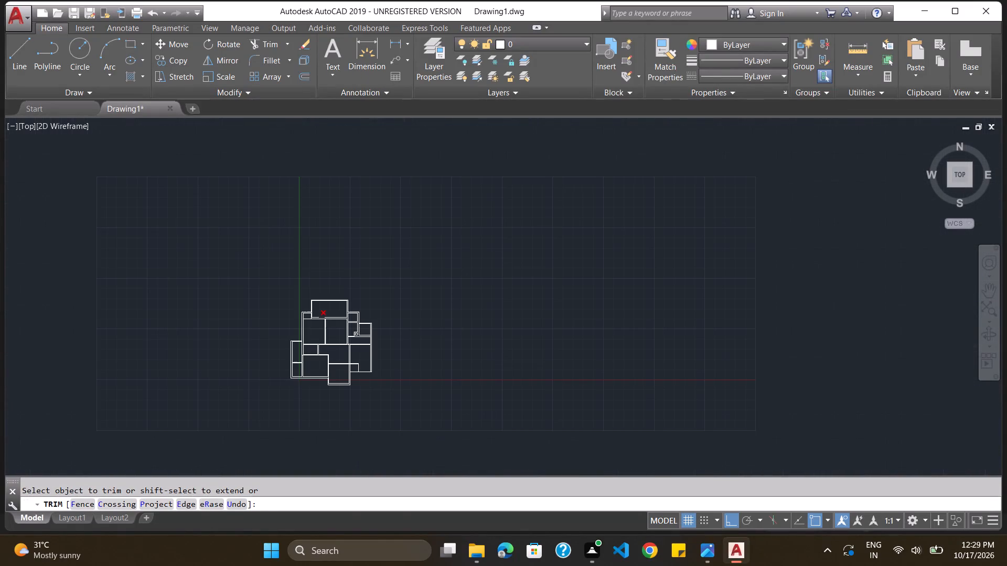
scroll(328, 352, "up", 3, "ctrl")
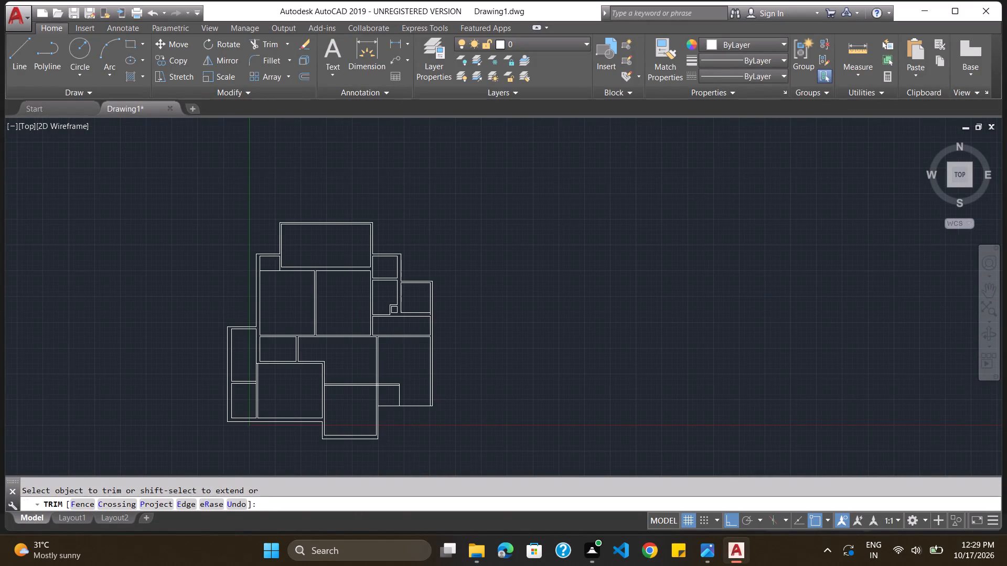
scroll(328, 352, "down", 1, "ctrl")
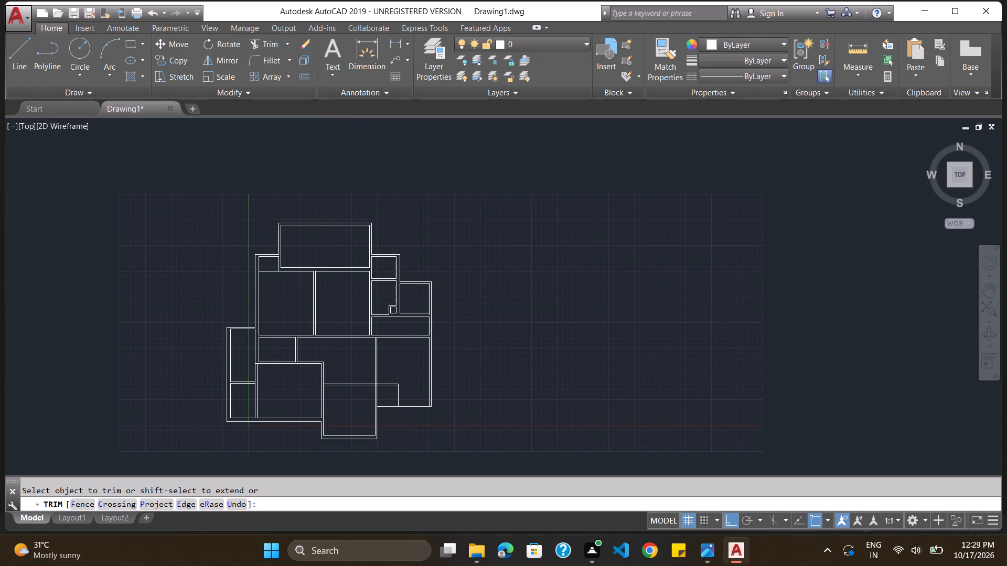
scroll(328, 352, "up", 2, "ctrl")
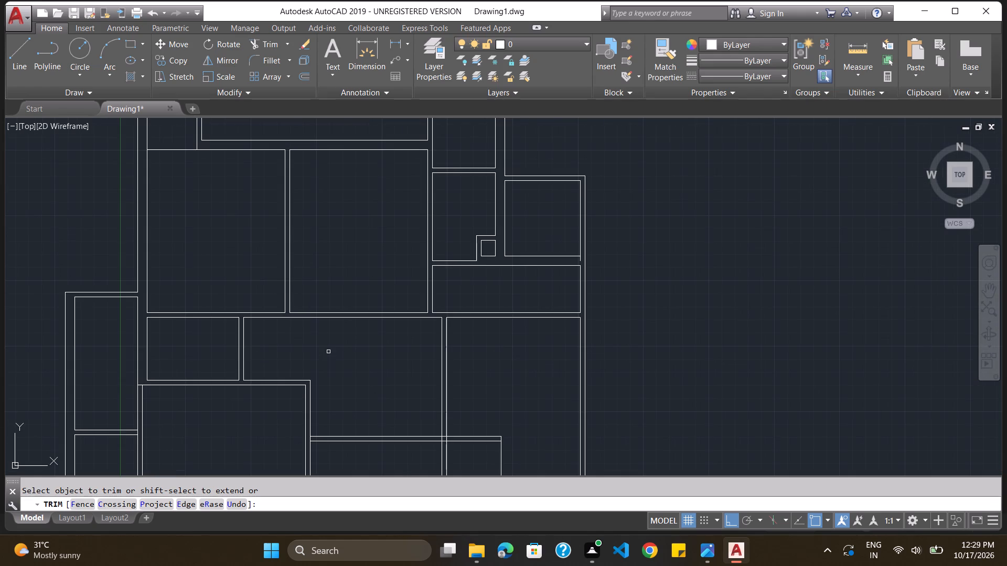
scroll(328, 352, "down", 1, "ctrl")
scroll(188, 199, "up", 3, "ctrl")
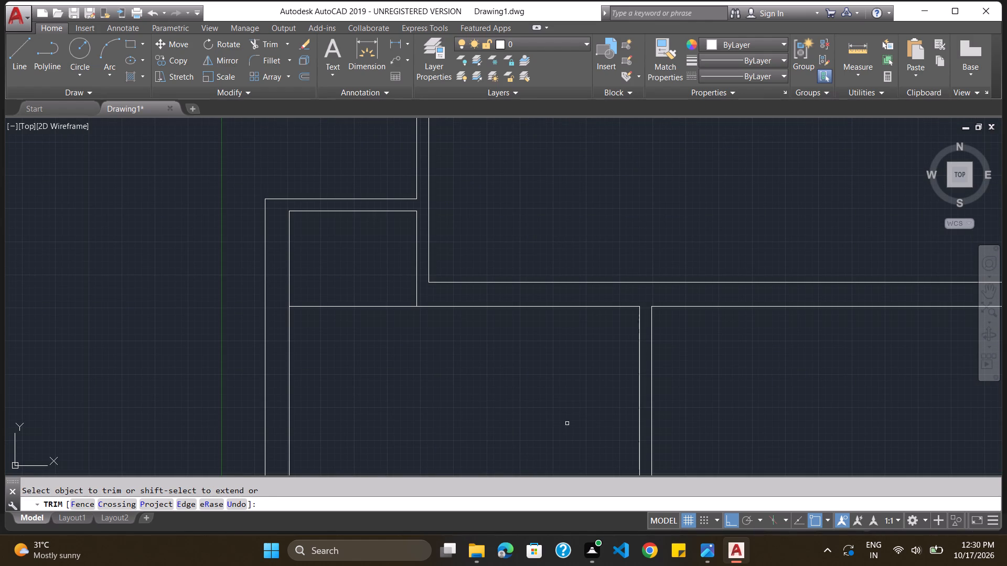
type("ray")
key("Escape")
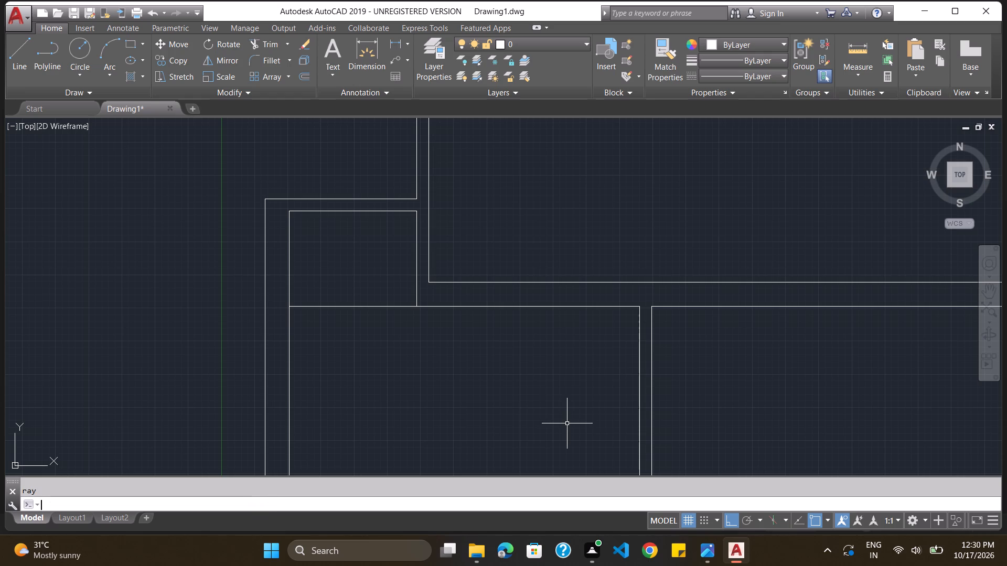
type("ray")
key("Return")
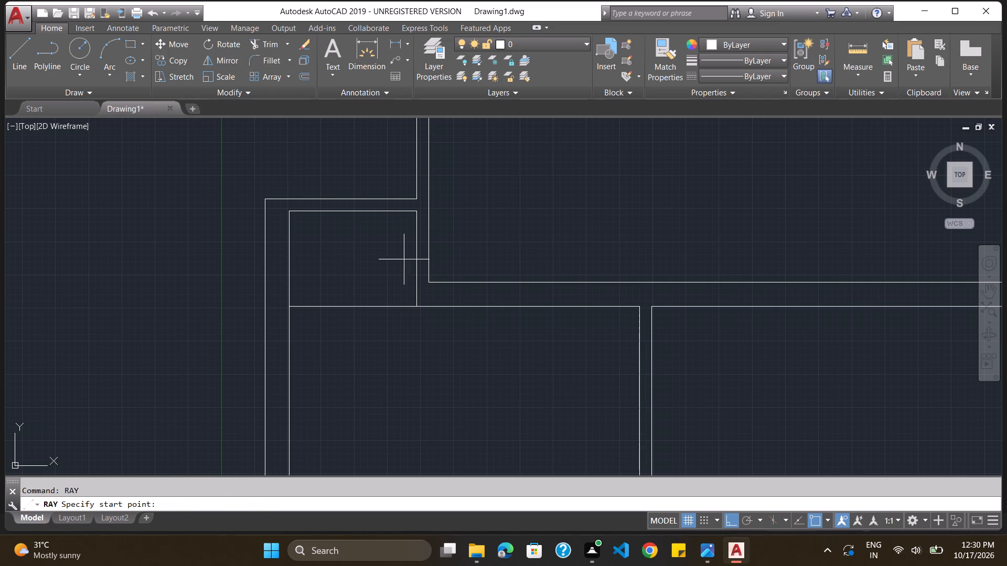
left_click(415, 265)
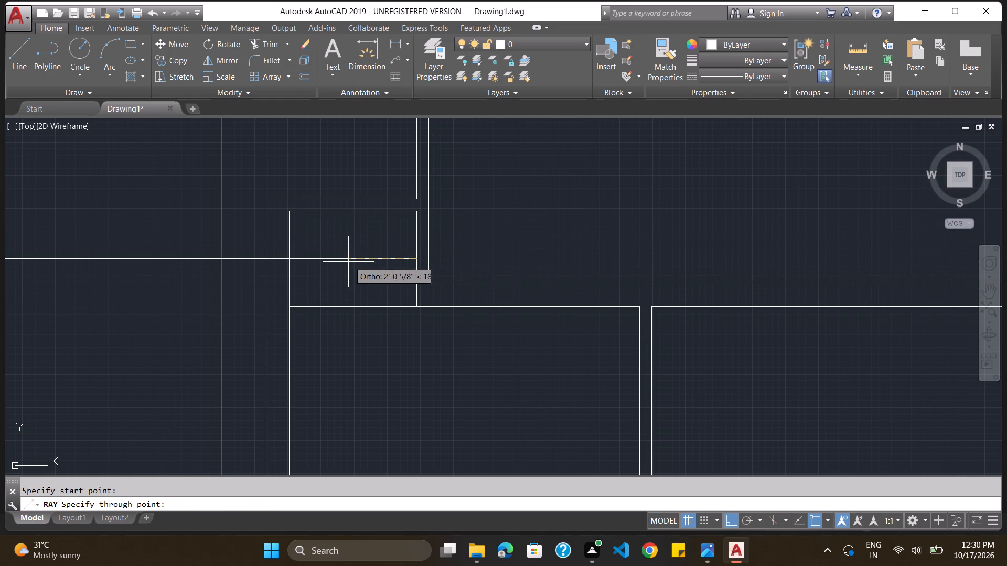
left_click(344, 262)
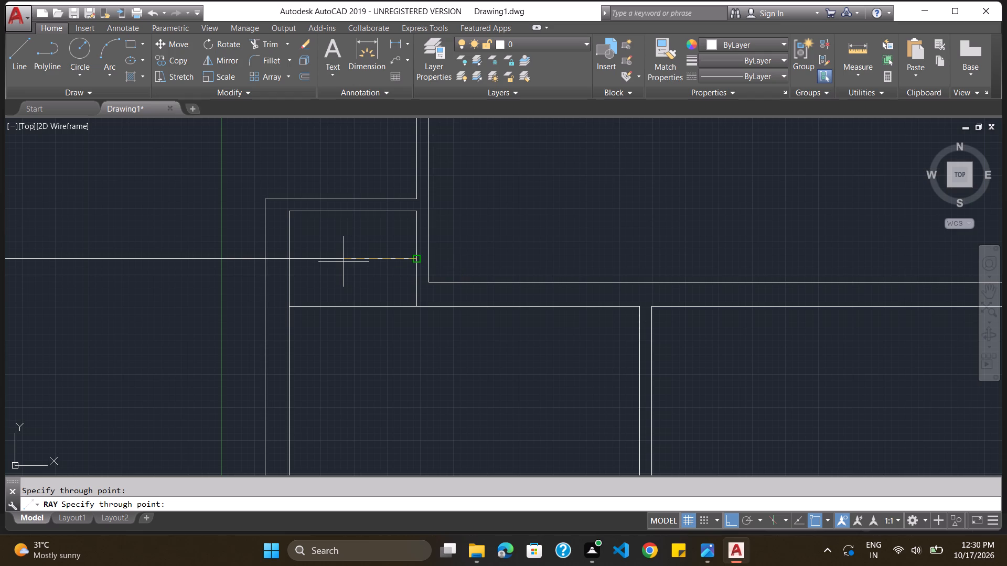
key("Escape")
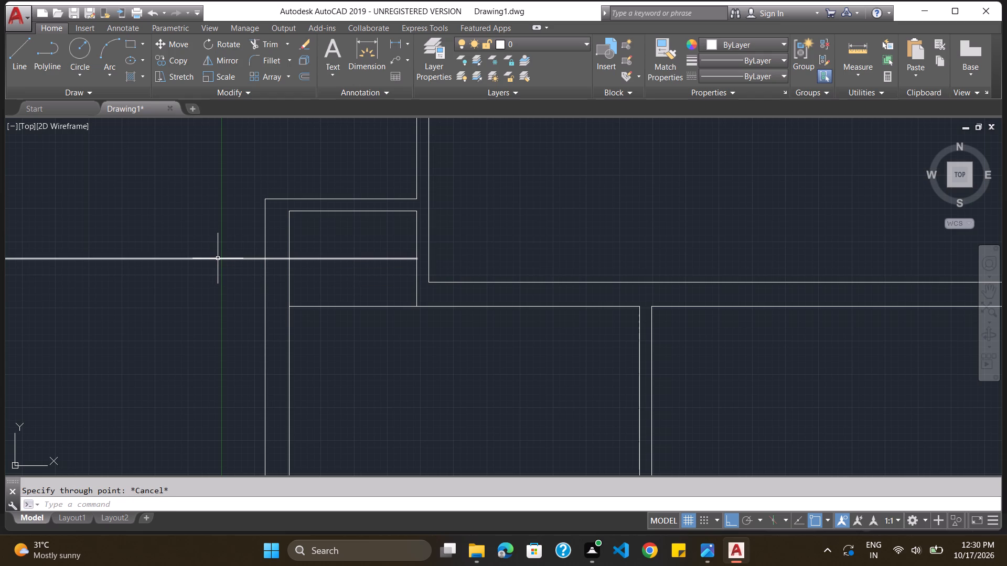
Trim the ray's portions west of the small northwestern room's inner west wall line, including the segment inside the wall.
left_click(387, 506)
type("trim")
key("Return")
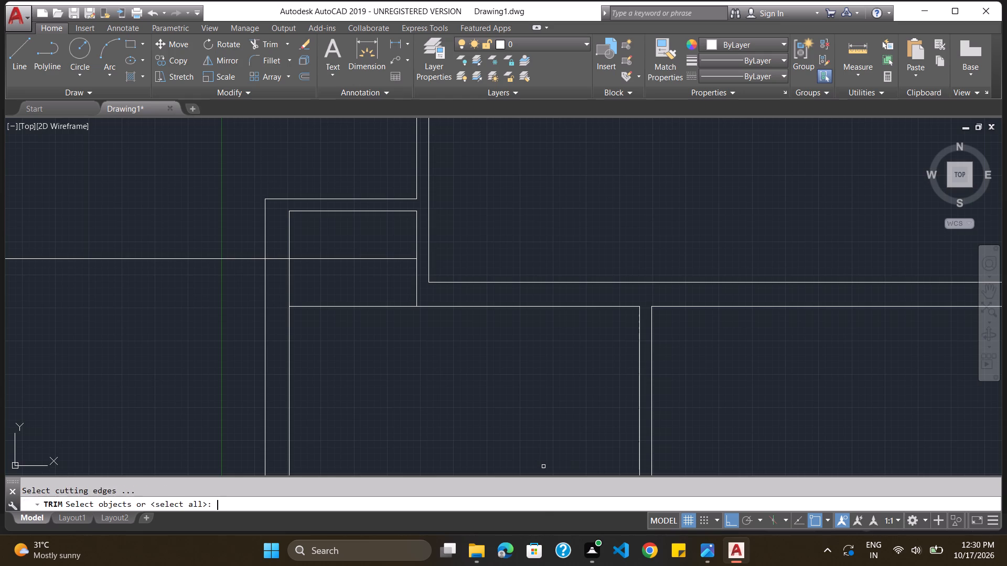
key("Return")
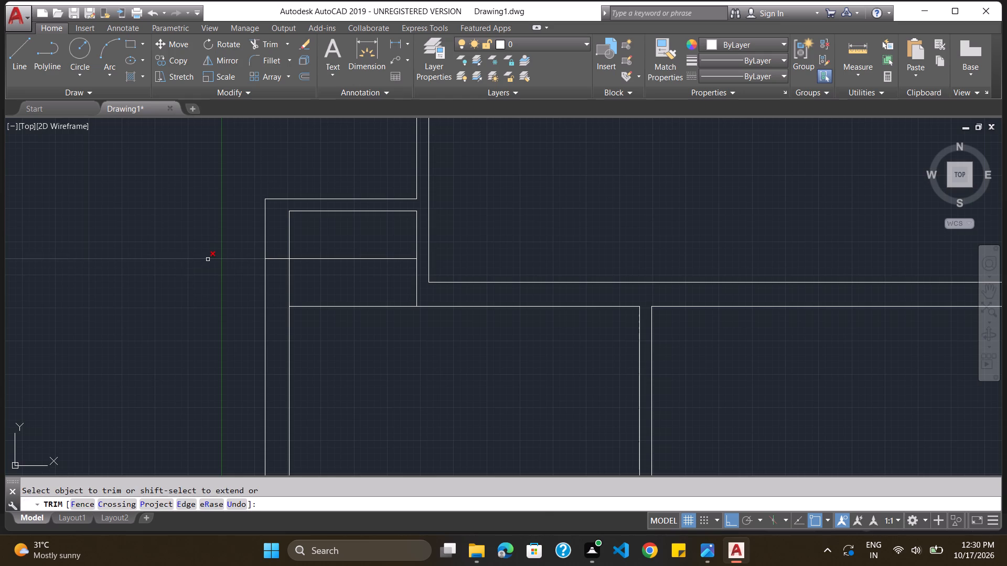
left_click(208, 259)
left_click(280, 259)
left_click(266, 503)
key("Escape")
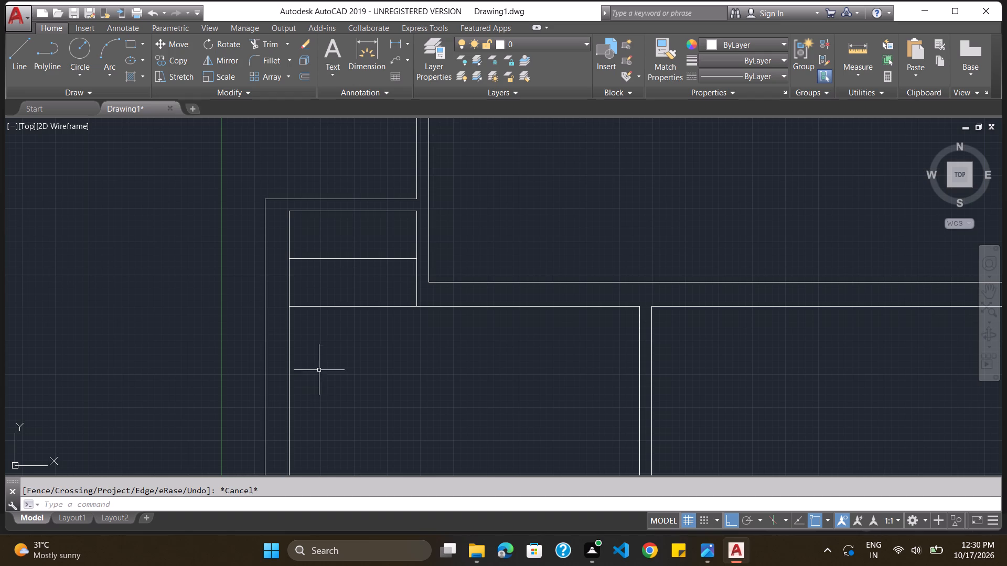
Draw a short vertical line crossing the small northwestern room's horizontal centre line, just inside its west wall.
left_click(21, 63)
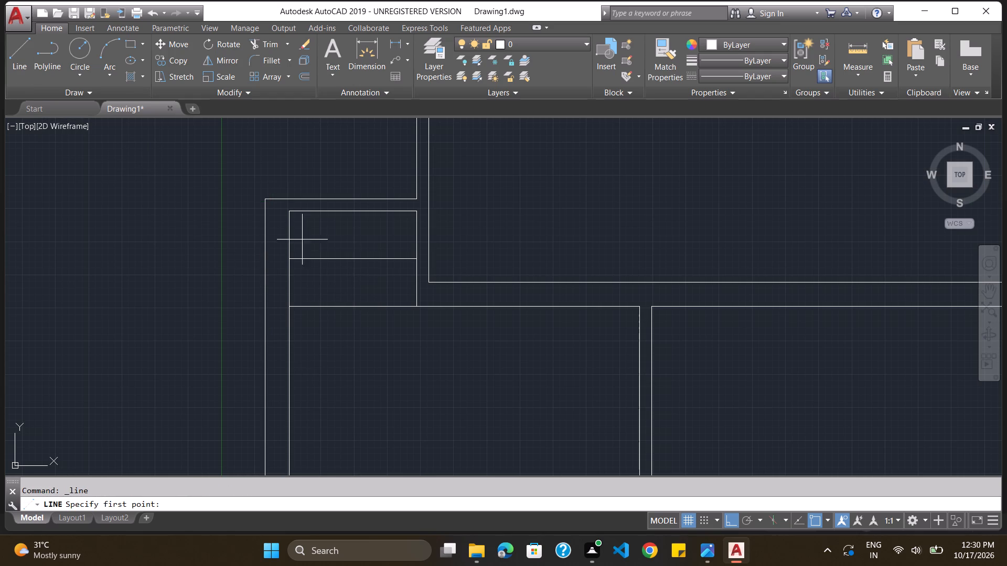
left_click_drag(296, 232, 307, 286)
left_click(307, 286)
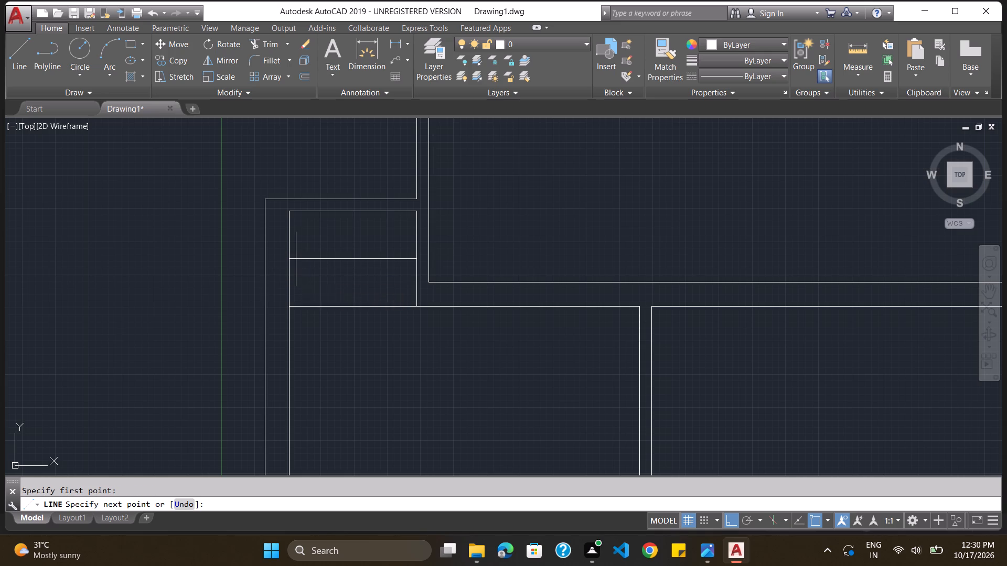
key("Escape")
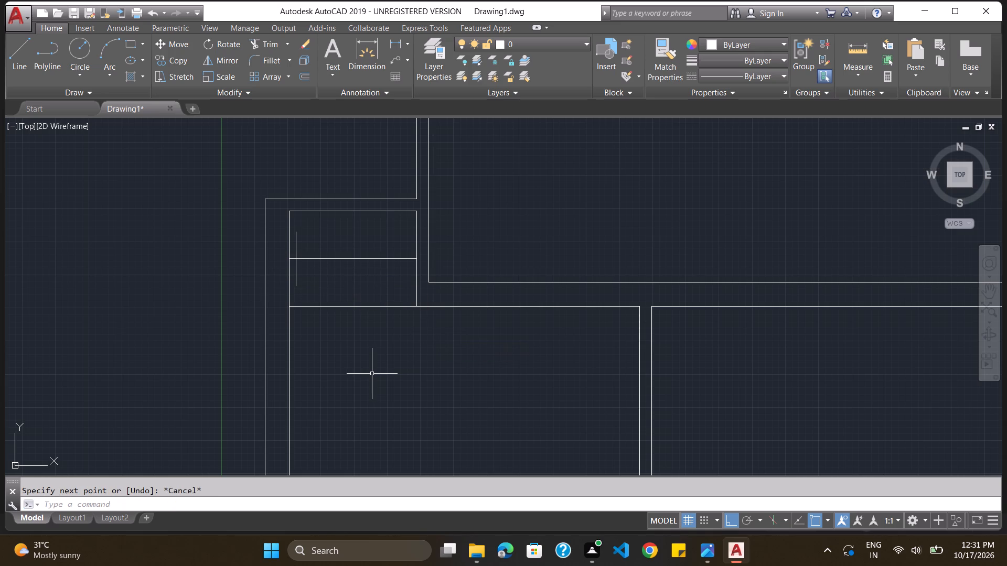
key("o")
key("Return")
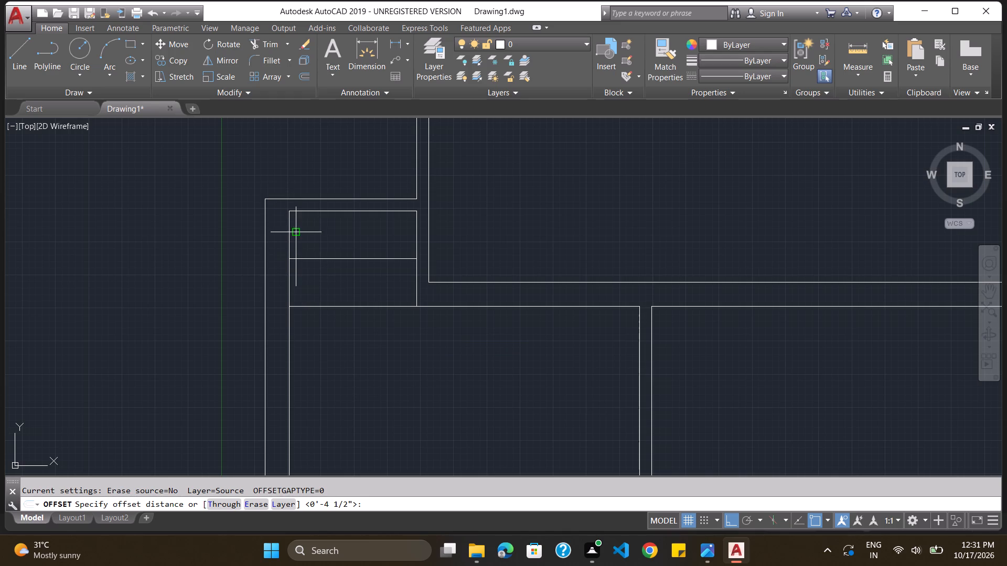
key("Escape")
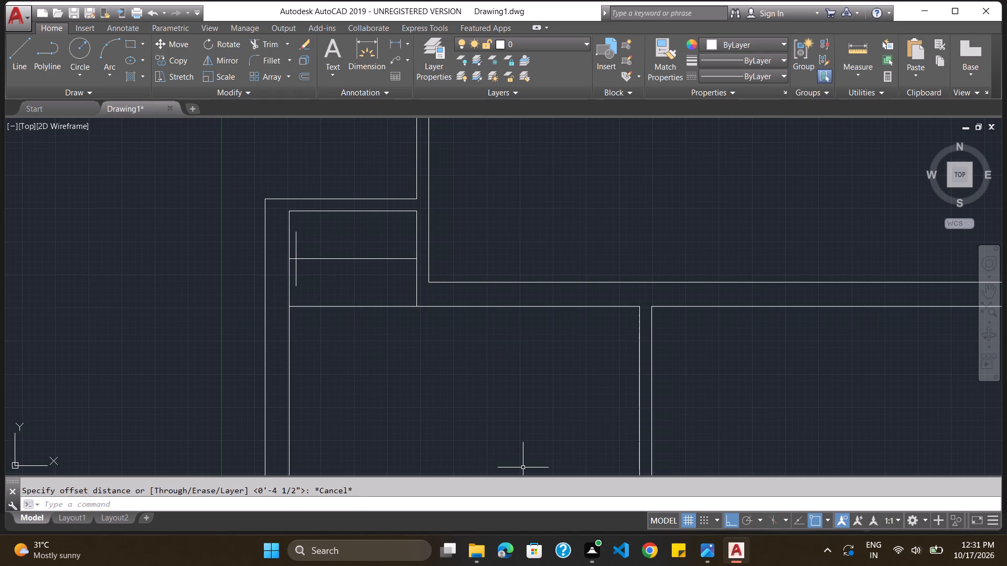
Offset the short vertical line eastward three times in succession at 1' spacing along the small northwestern room's centre line.
key("o")
key("Return")
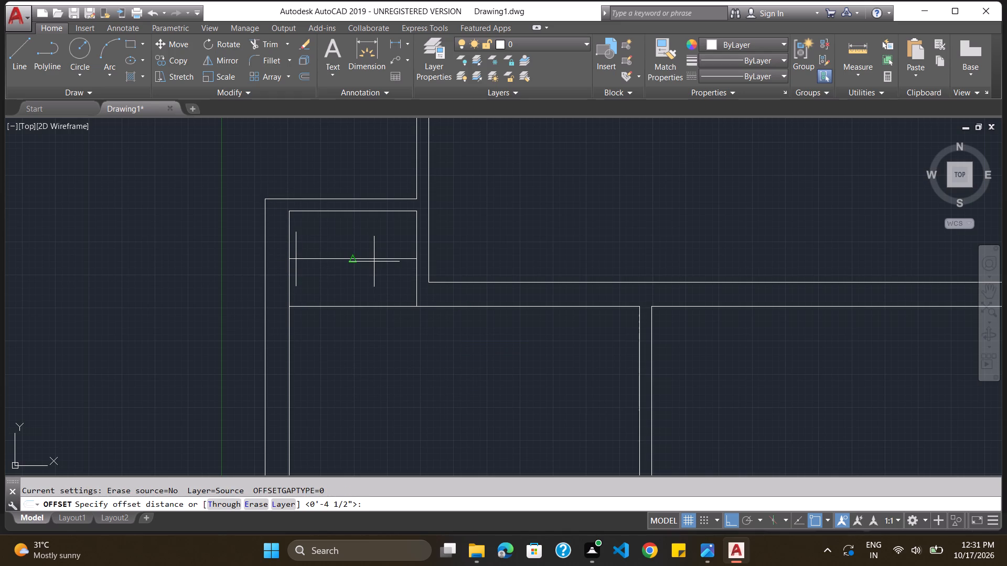
key("1")
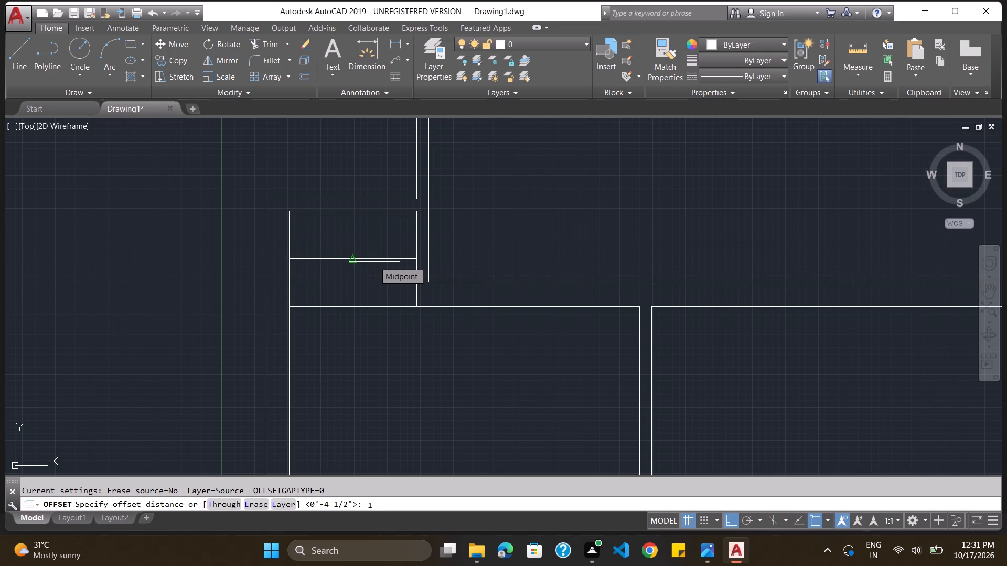
key("apostrophe")
key("Return")
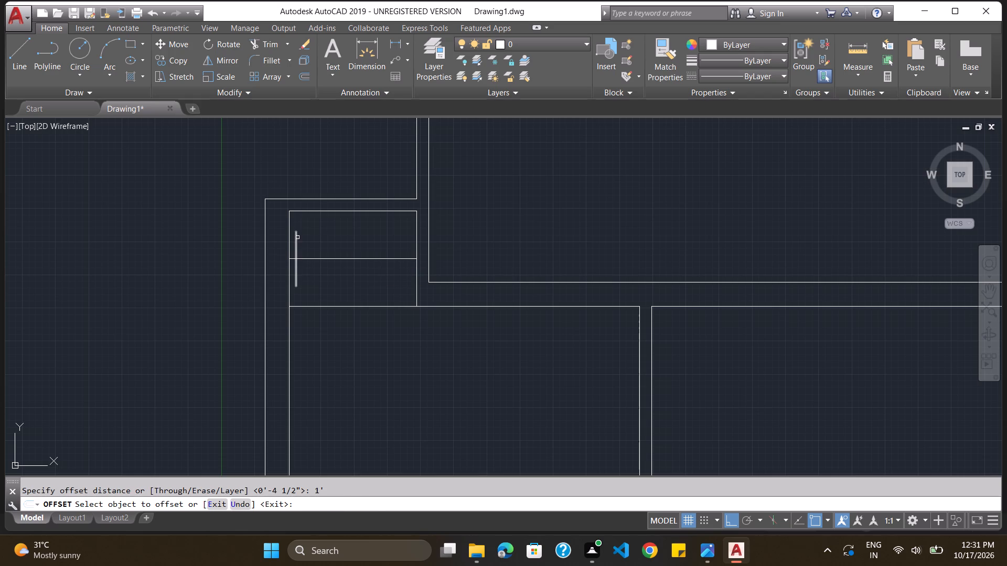
left_click(297, 238)
left_click(316, 239)
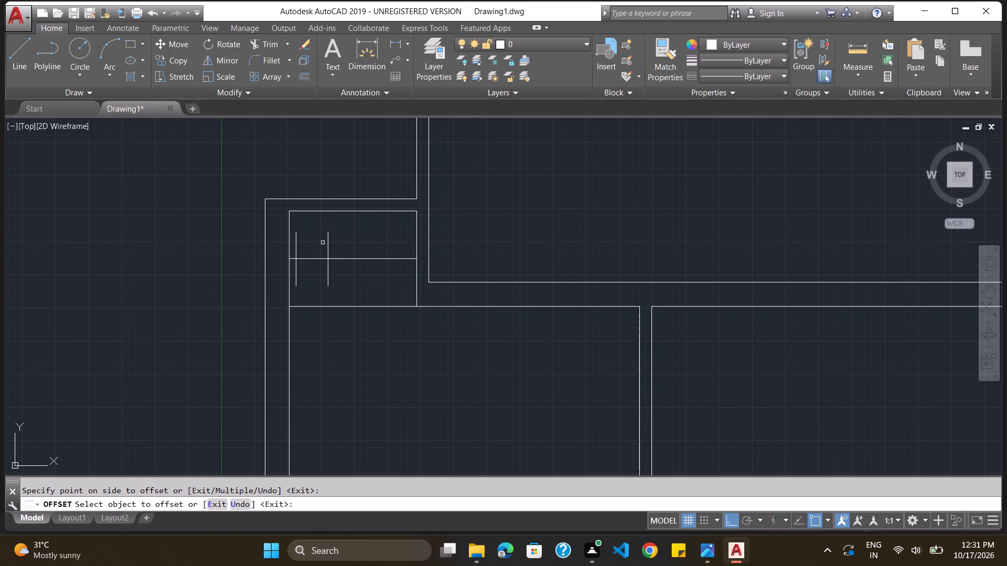
left_click_drag(327, 244, 353, 245)
left_click(353, 245)
left_click_drag(360, 249, 381, 250)
left_click(381, 250)
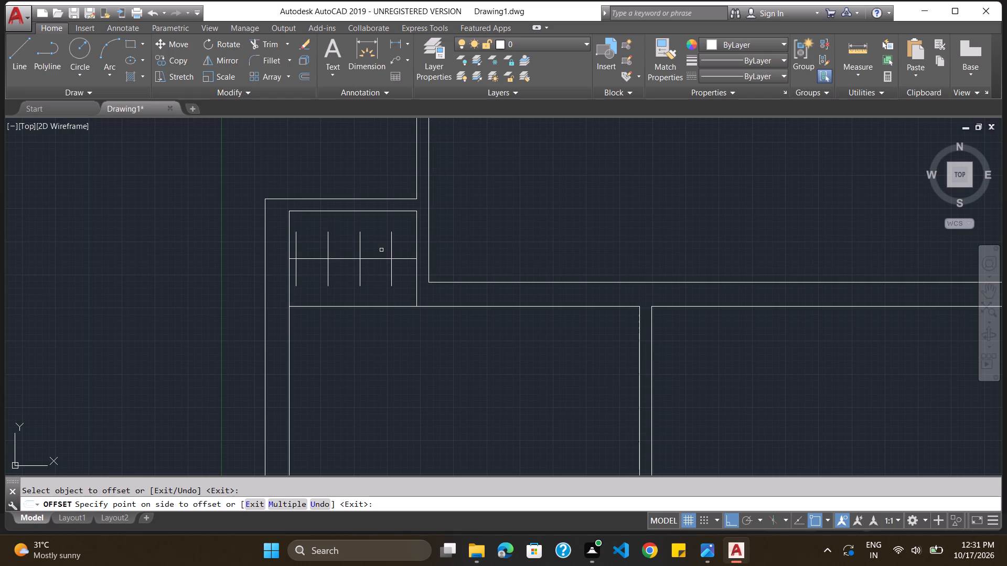
left_click(392, 252)
key("Escape")
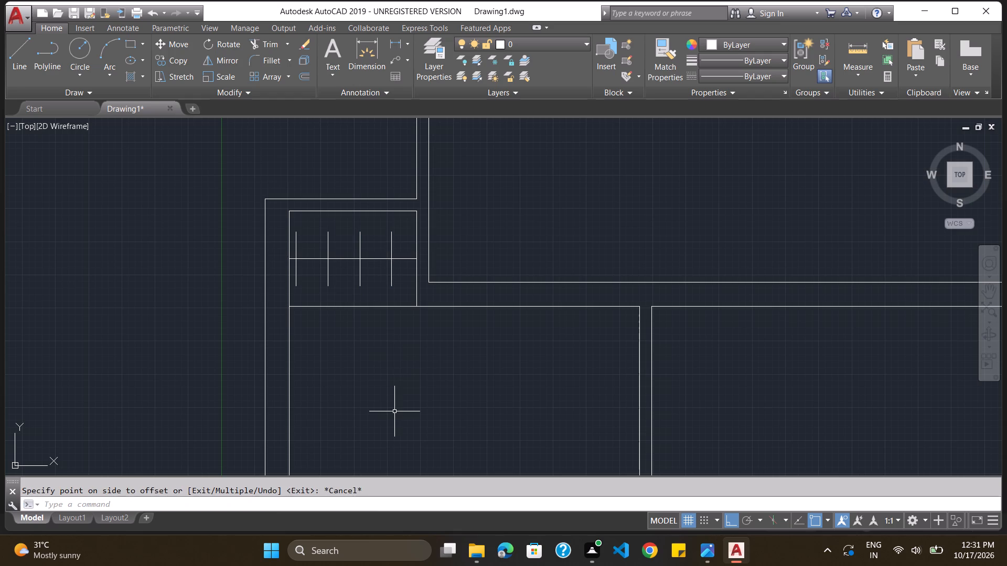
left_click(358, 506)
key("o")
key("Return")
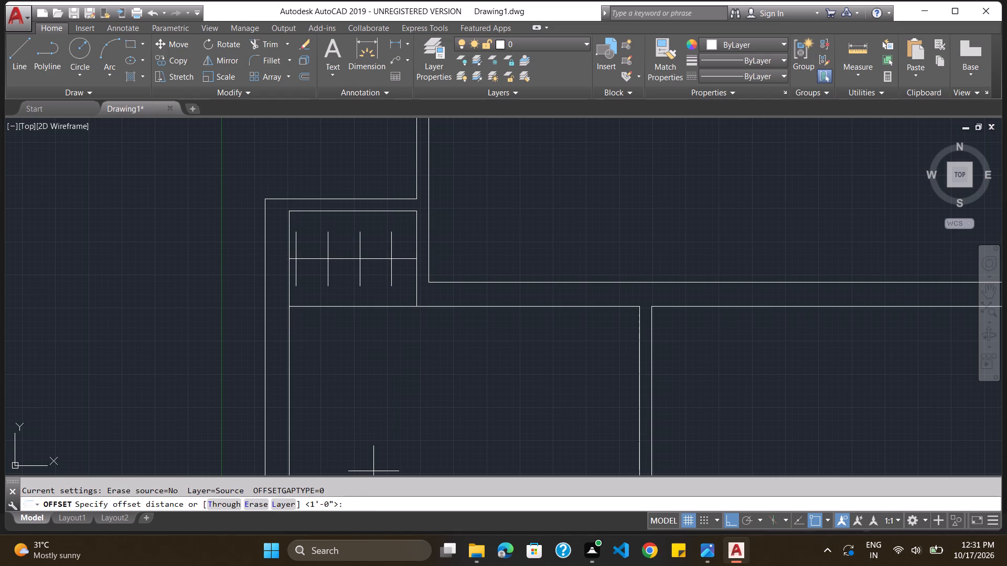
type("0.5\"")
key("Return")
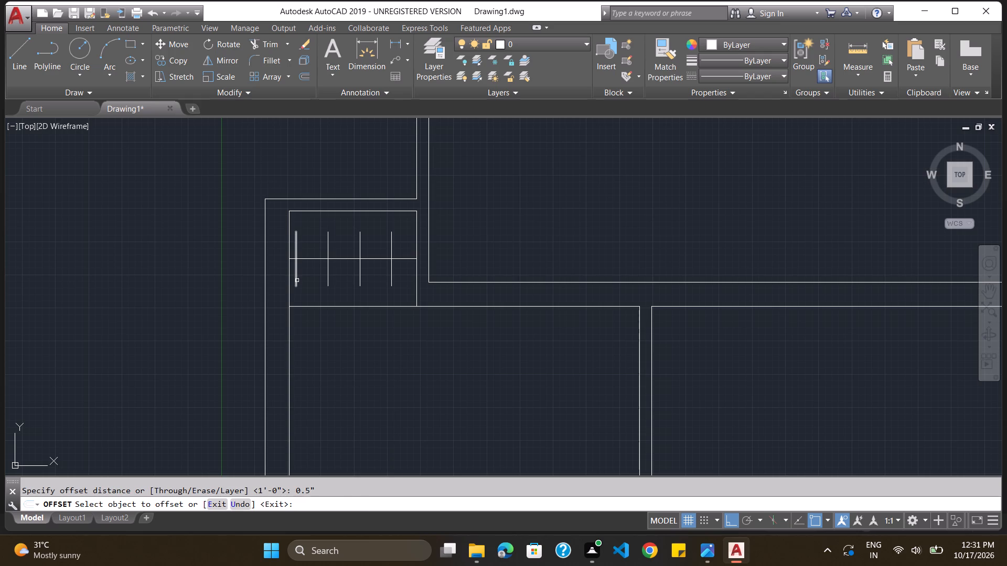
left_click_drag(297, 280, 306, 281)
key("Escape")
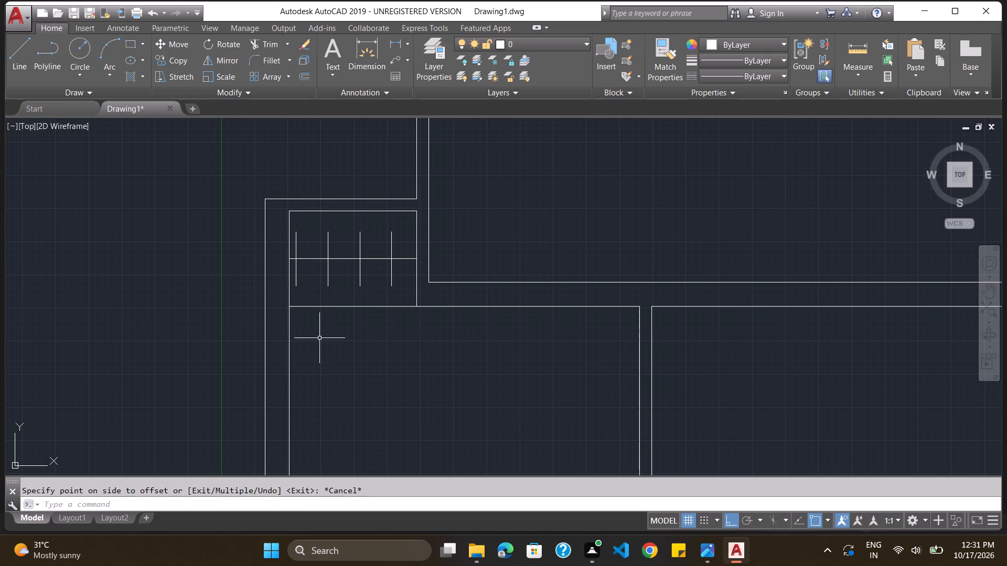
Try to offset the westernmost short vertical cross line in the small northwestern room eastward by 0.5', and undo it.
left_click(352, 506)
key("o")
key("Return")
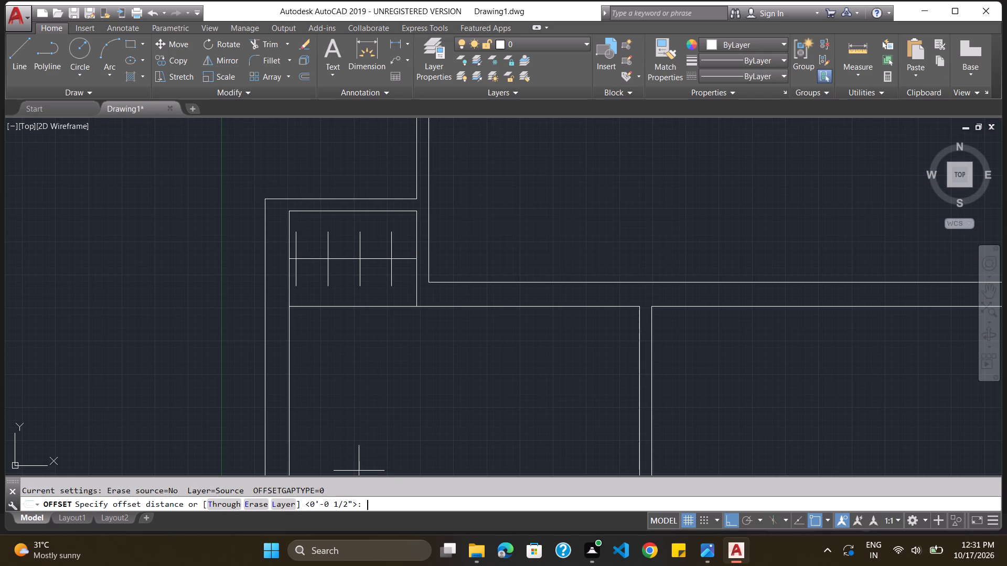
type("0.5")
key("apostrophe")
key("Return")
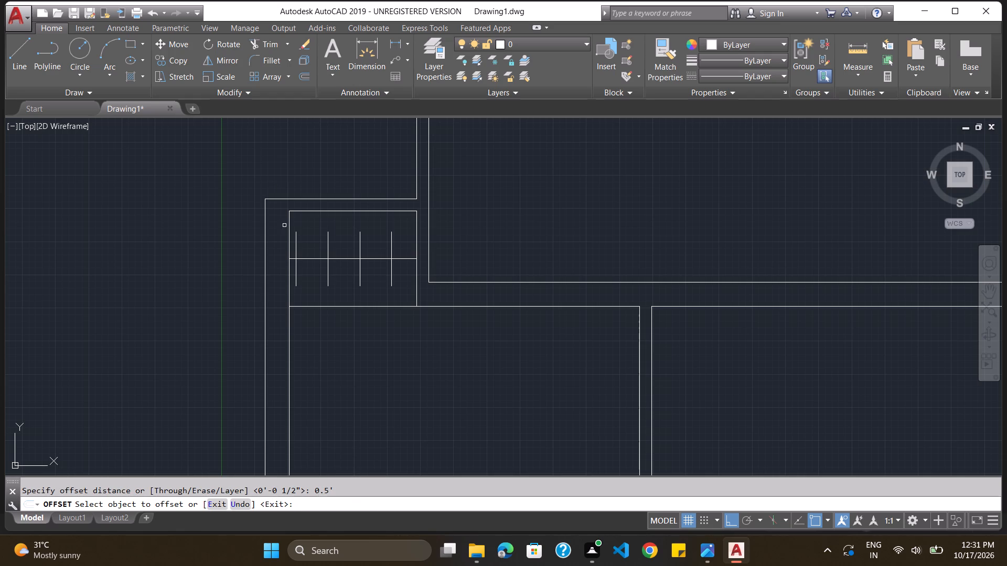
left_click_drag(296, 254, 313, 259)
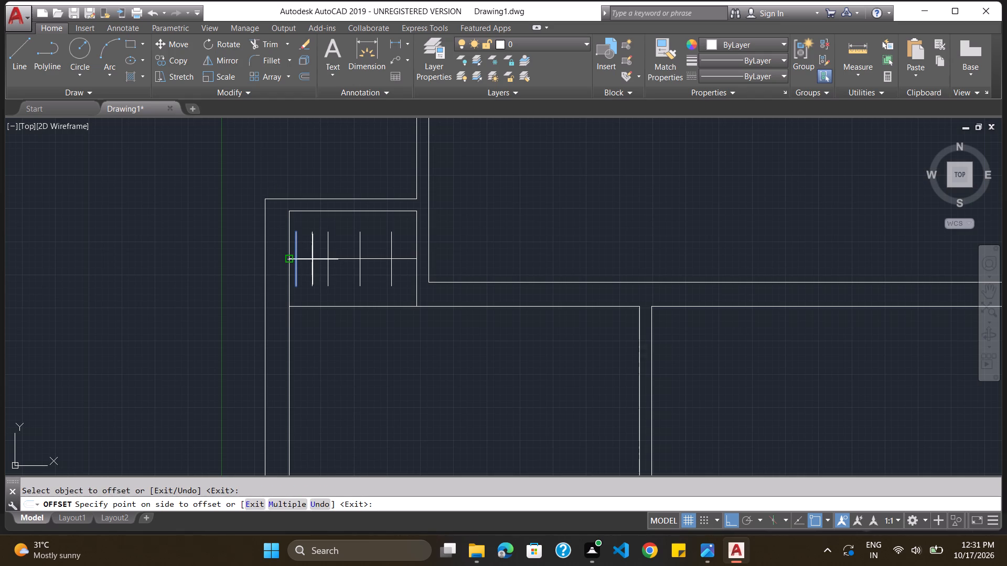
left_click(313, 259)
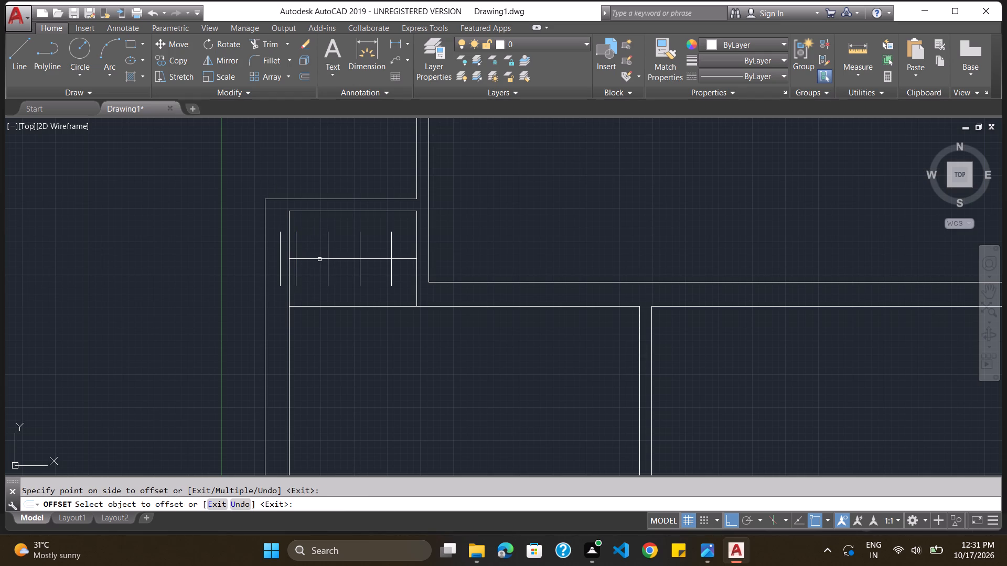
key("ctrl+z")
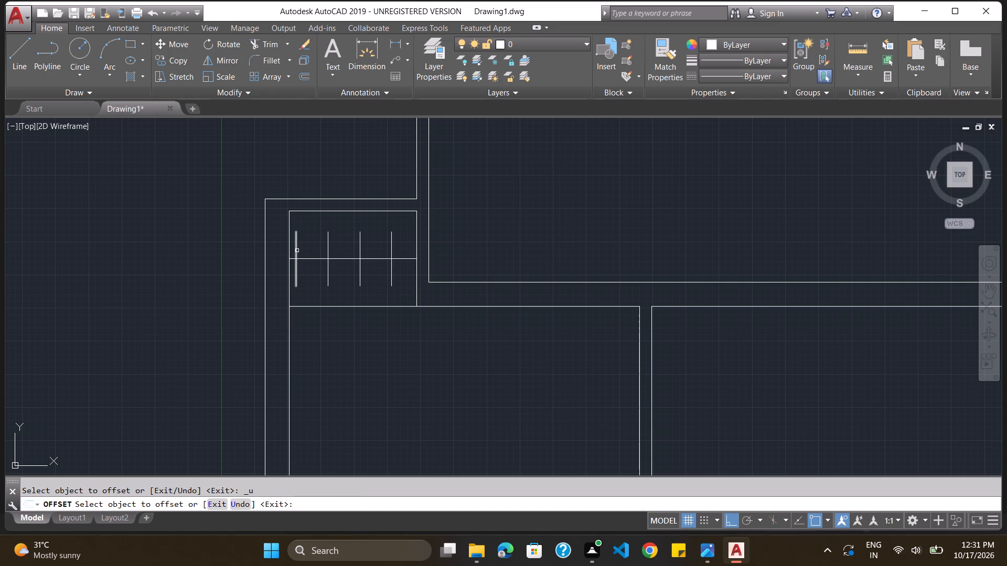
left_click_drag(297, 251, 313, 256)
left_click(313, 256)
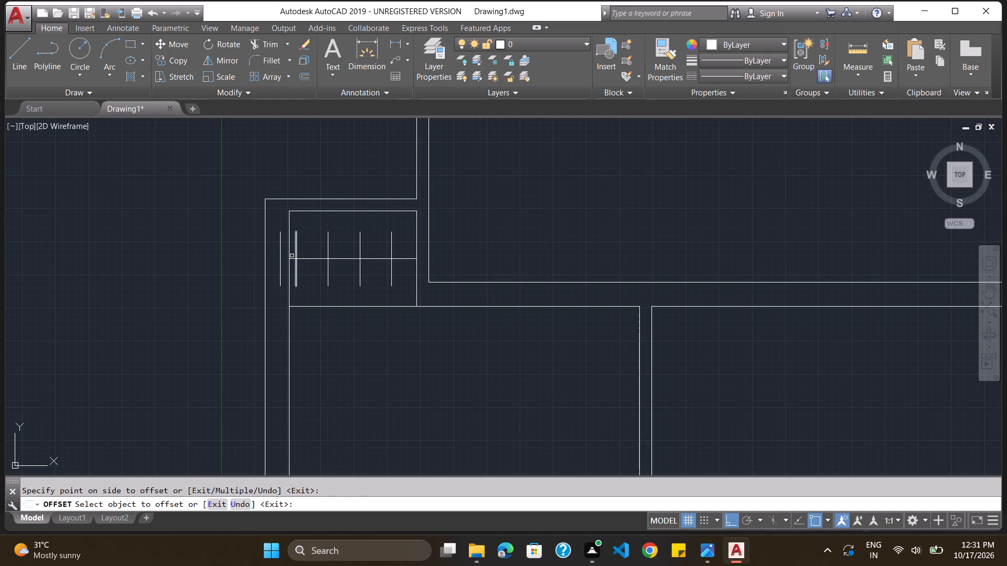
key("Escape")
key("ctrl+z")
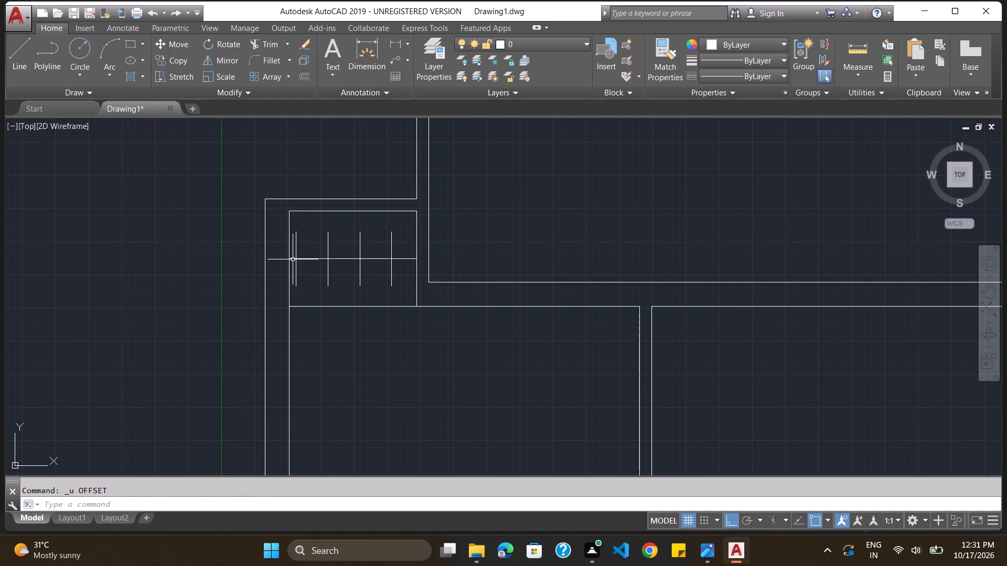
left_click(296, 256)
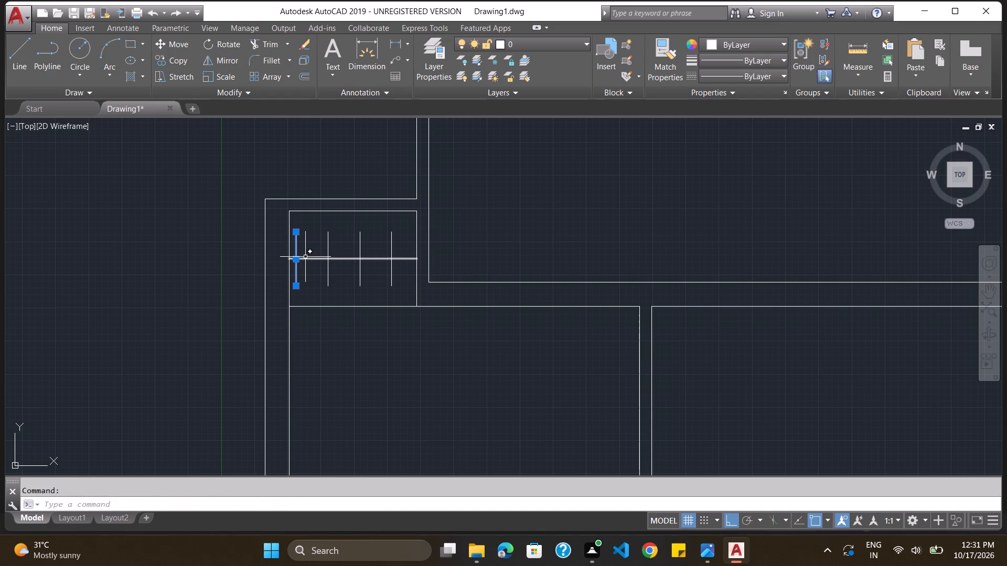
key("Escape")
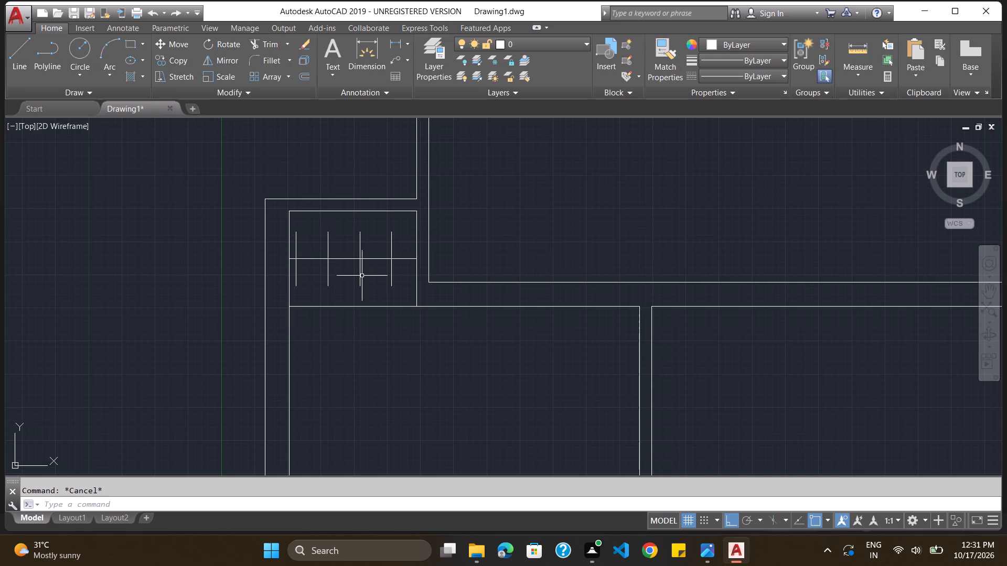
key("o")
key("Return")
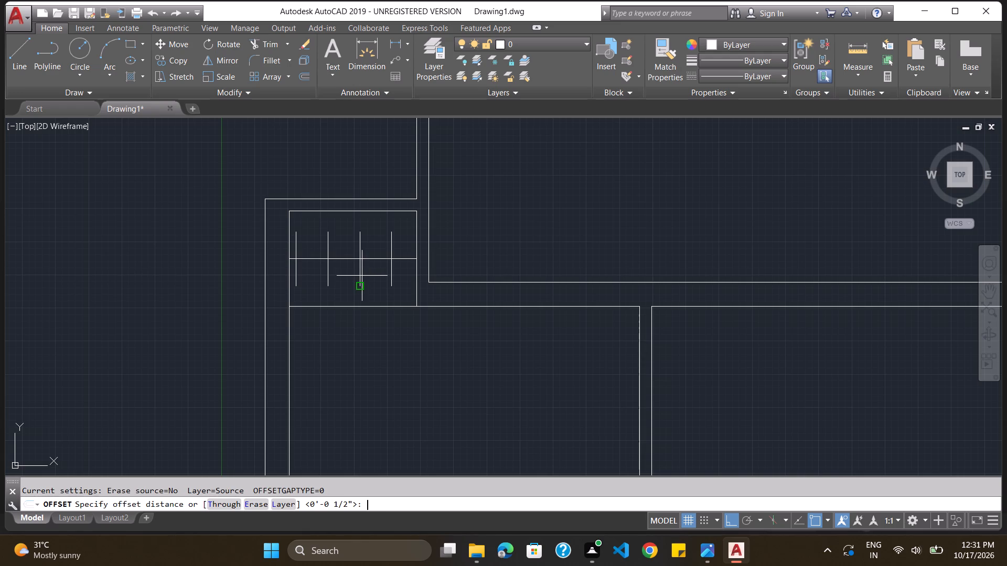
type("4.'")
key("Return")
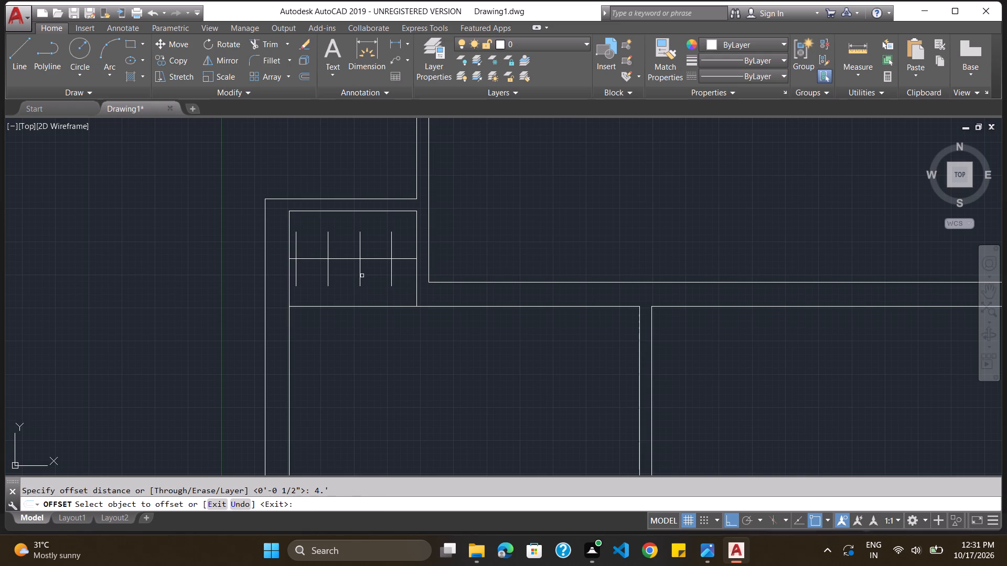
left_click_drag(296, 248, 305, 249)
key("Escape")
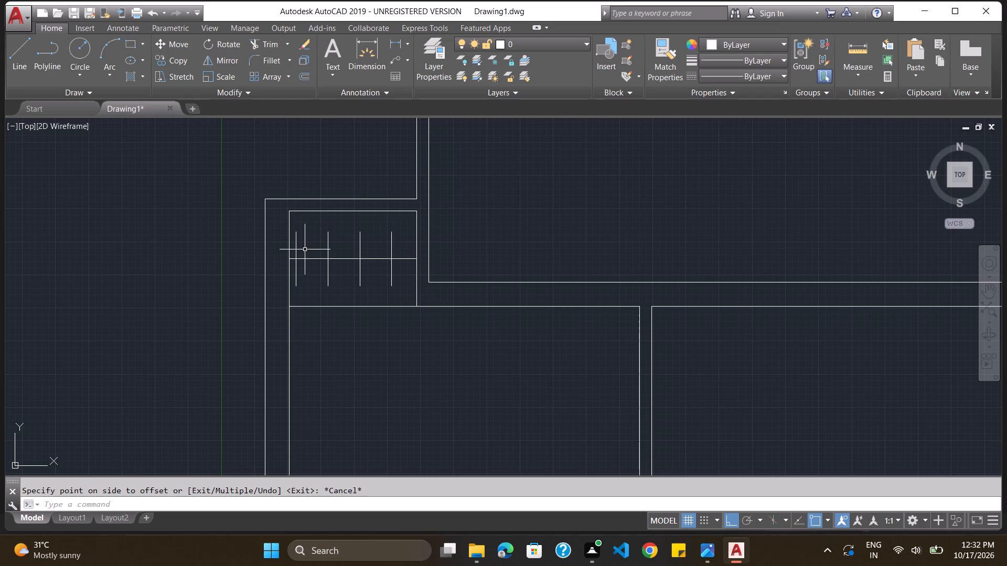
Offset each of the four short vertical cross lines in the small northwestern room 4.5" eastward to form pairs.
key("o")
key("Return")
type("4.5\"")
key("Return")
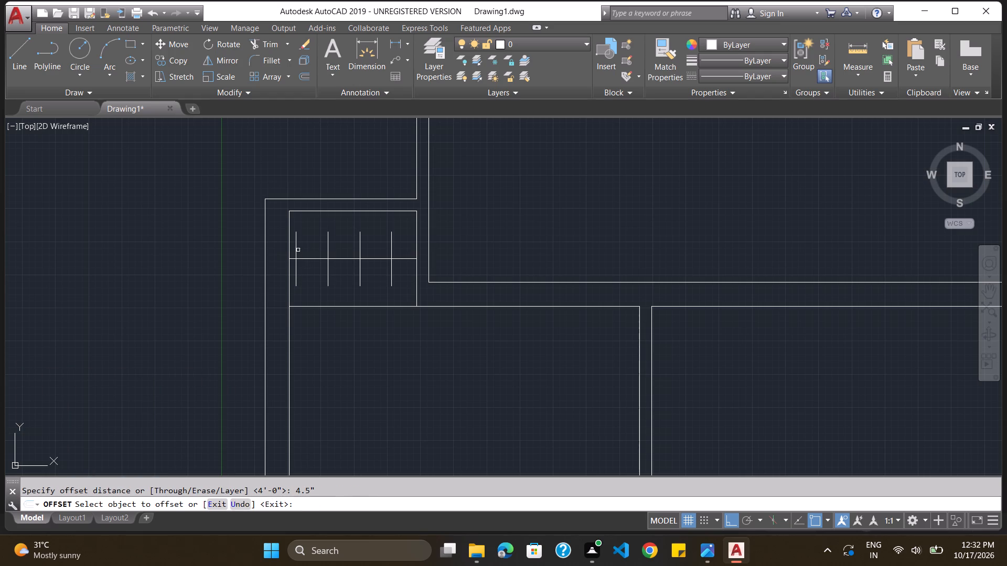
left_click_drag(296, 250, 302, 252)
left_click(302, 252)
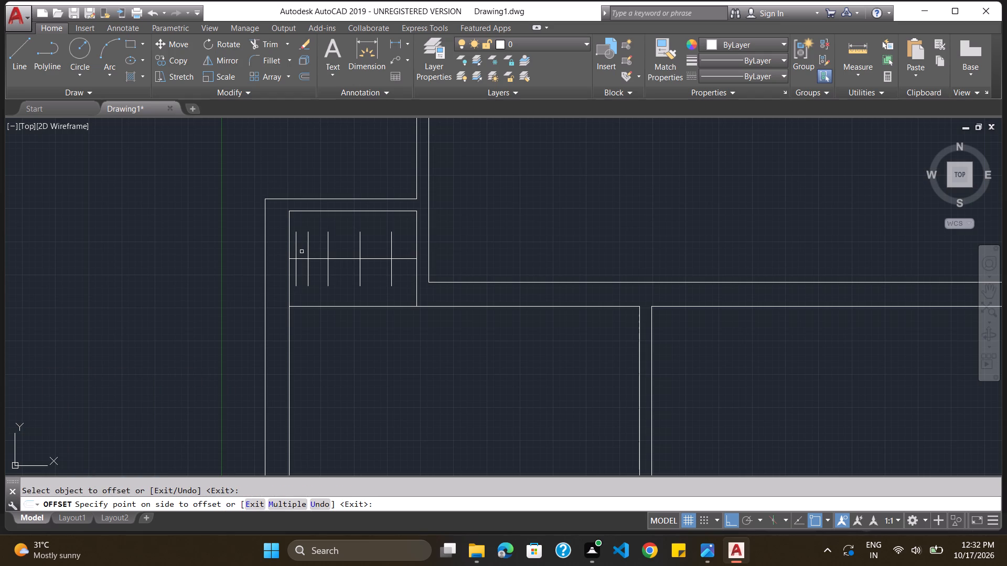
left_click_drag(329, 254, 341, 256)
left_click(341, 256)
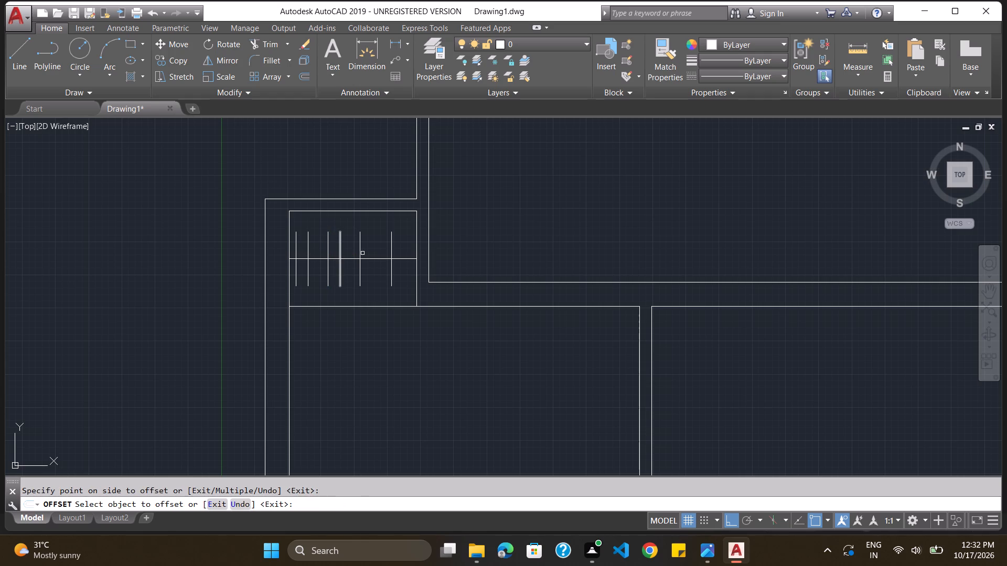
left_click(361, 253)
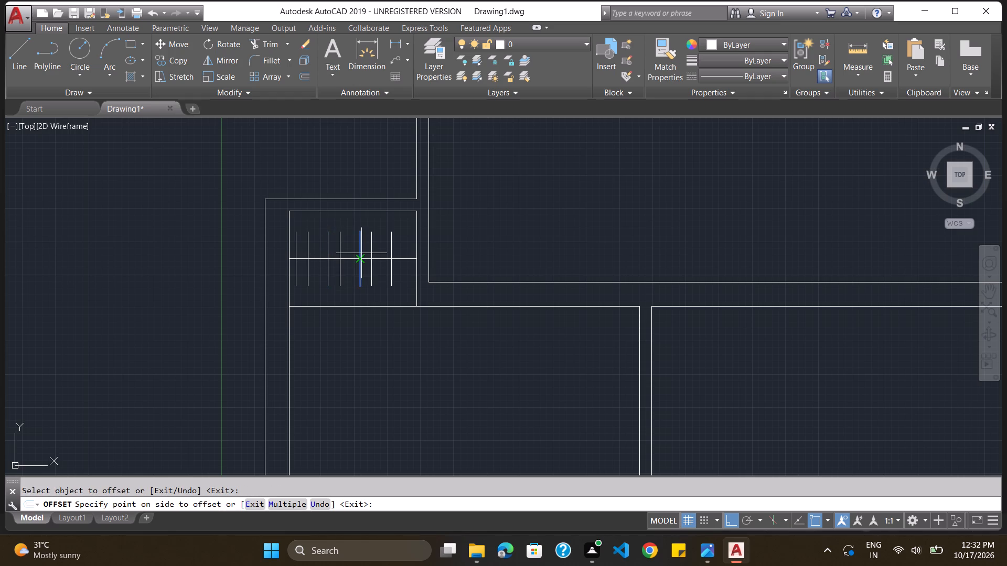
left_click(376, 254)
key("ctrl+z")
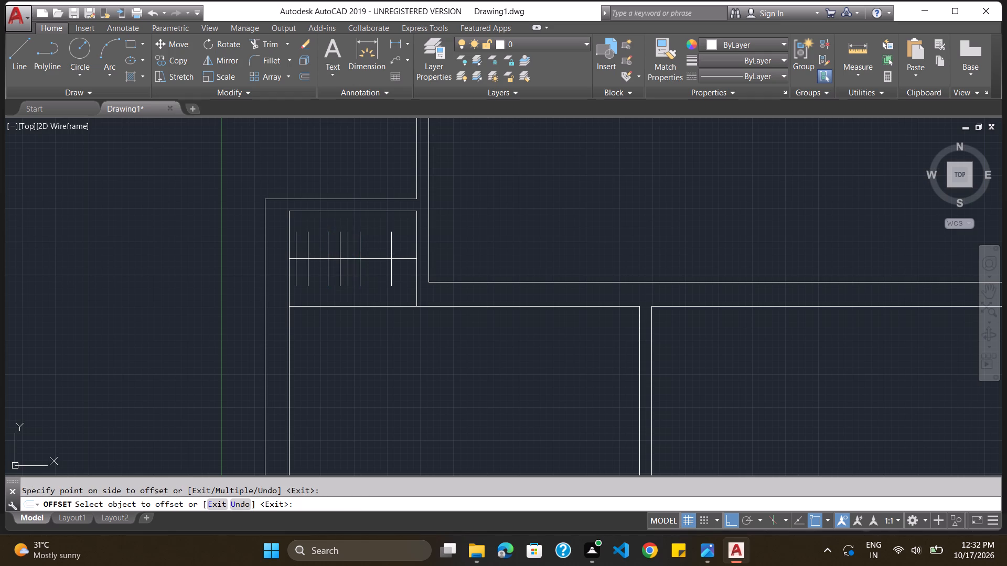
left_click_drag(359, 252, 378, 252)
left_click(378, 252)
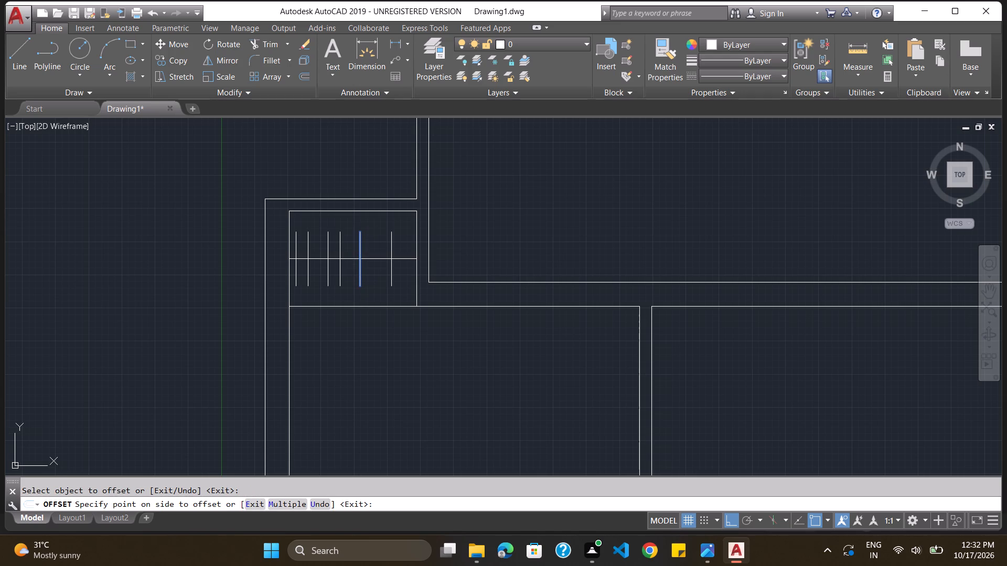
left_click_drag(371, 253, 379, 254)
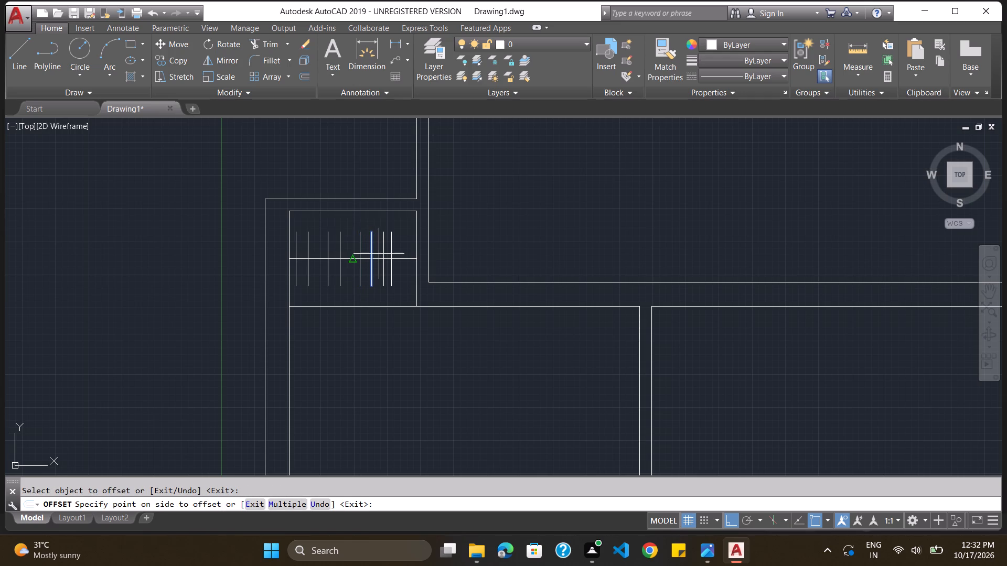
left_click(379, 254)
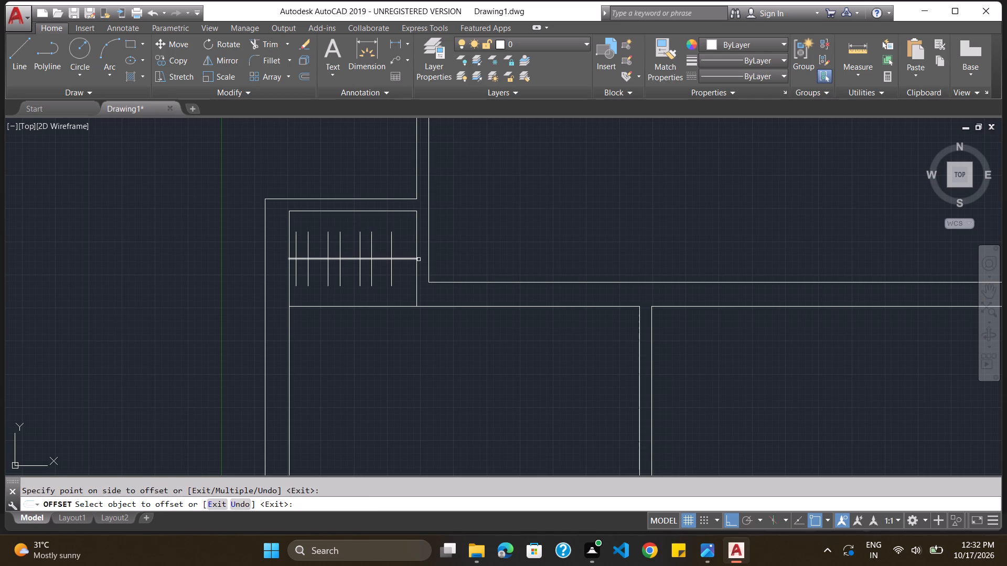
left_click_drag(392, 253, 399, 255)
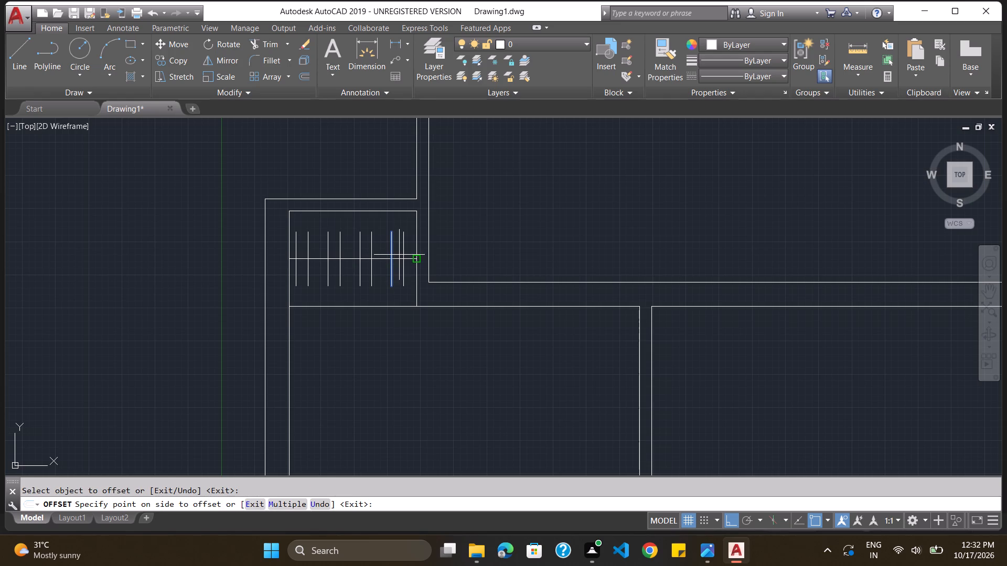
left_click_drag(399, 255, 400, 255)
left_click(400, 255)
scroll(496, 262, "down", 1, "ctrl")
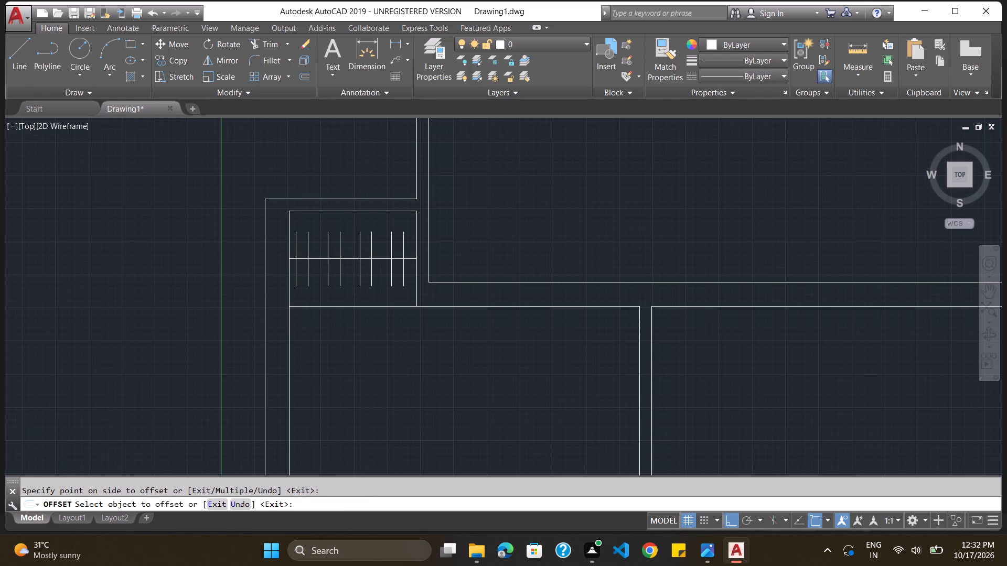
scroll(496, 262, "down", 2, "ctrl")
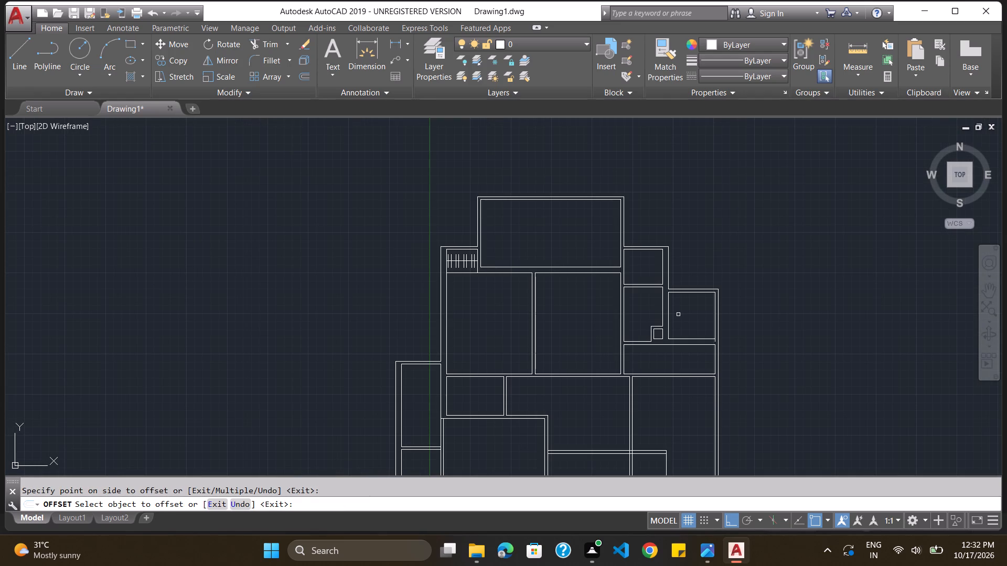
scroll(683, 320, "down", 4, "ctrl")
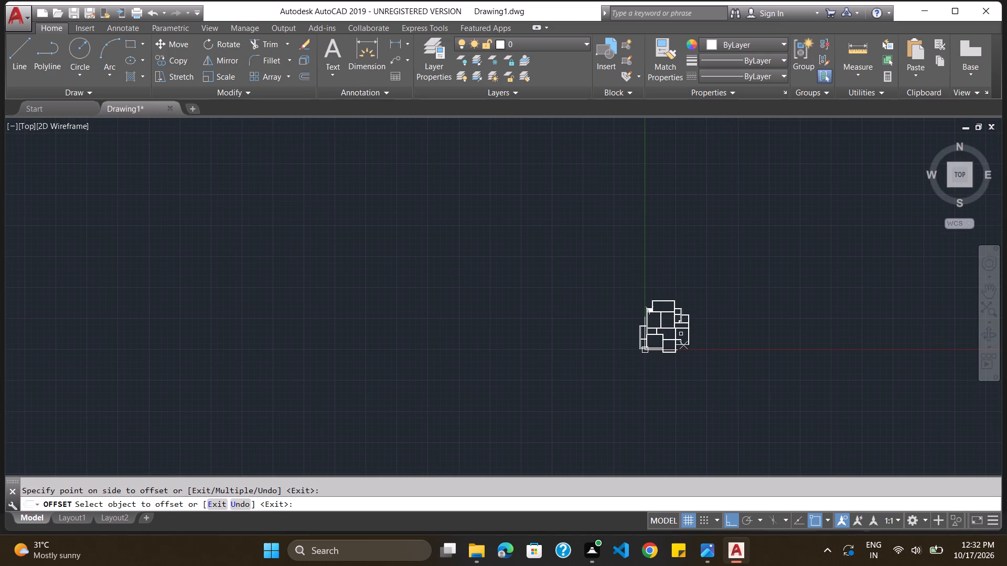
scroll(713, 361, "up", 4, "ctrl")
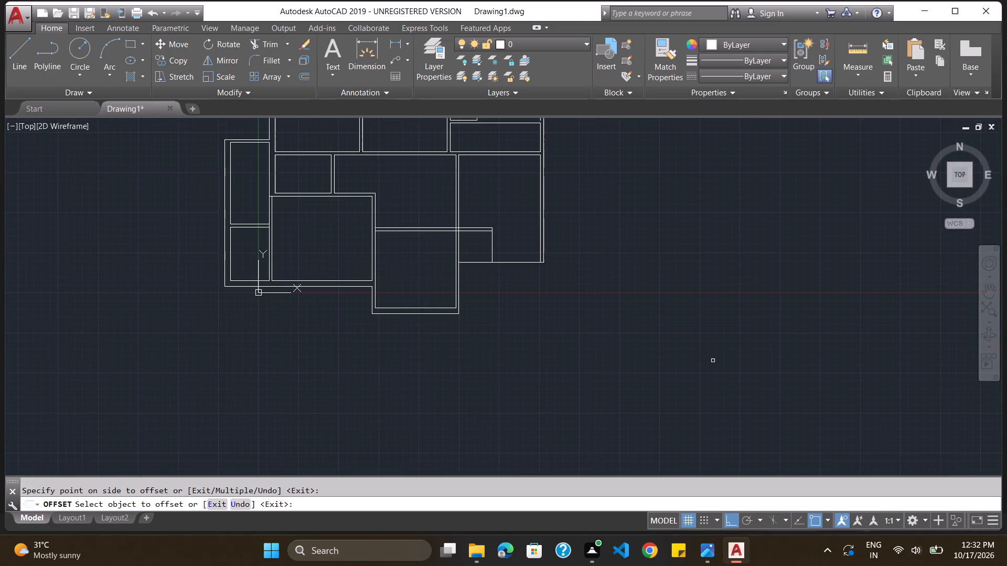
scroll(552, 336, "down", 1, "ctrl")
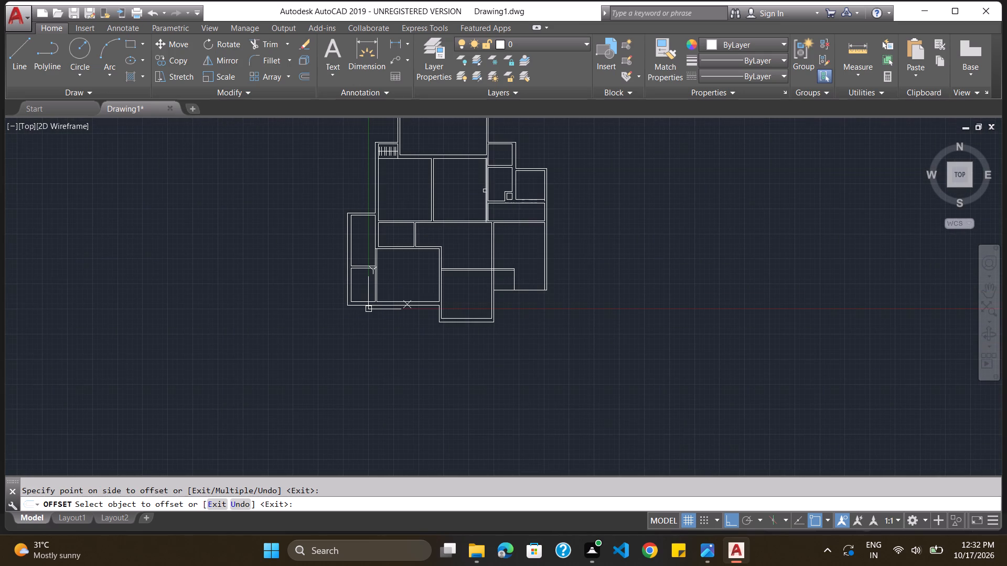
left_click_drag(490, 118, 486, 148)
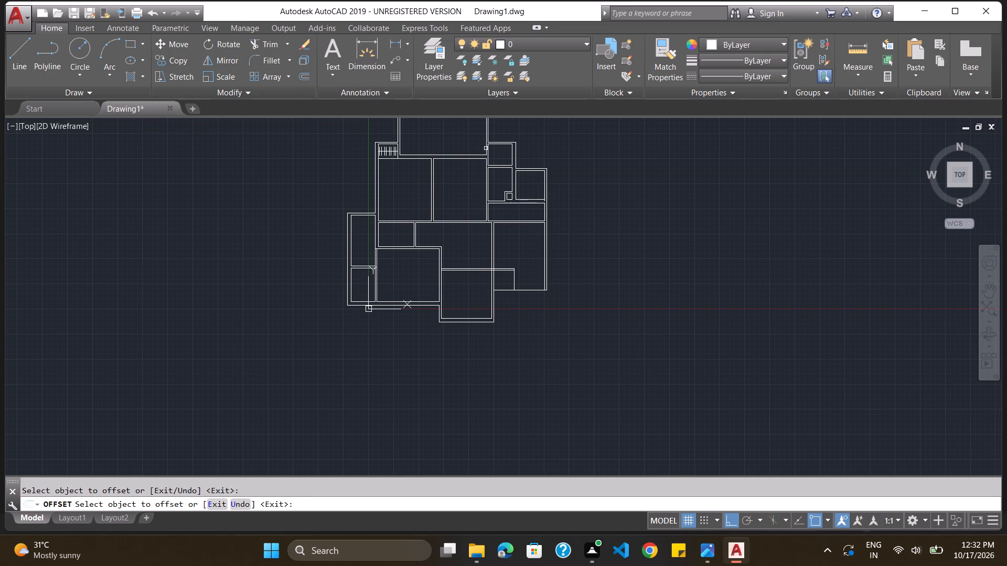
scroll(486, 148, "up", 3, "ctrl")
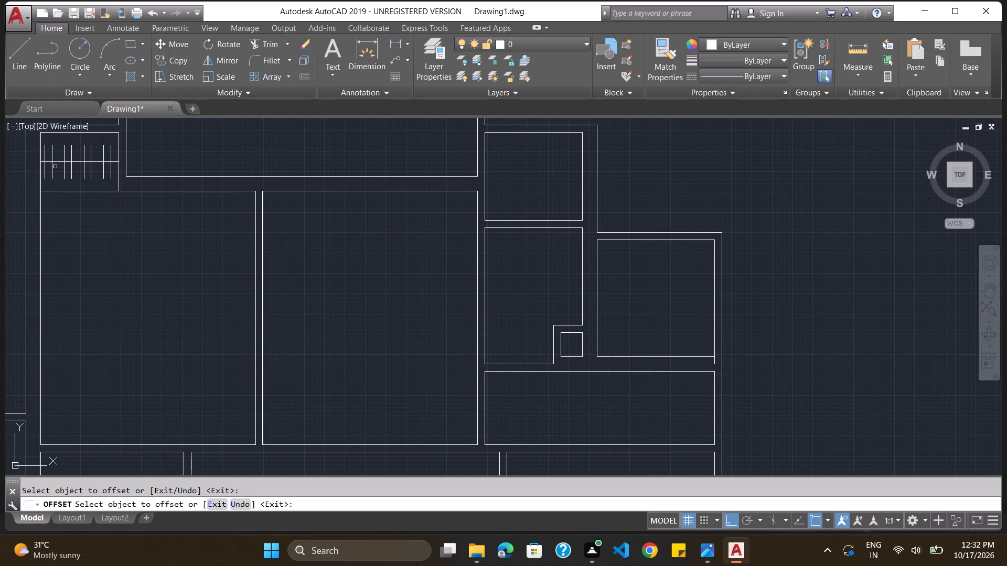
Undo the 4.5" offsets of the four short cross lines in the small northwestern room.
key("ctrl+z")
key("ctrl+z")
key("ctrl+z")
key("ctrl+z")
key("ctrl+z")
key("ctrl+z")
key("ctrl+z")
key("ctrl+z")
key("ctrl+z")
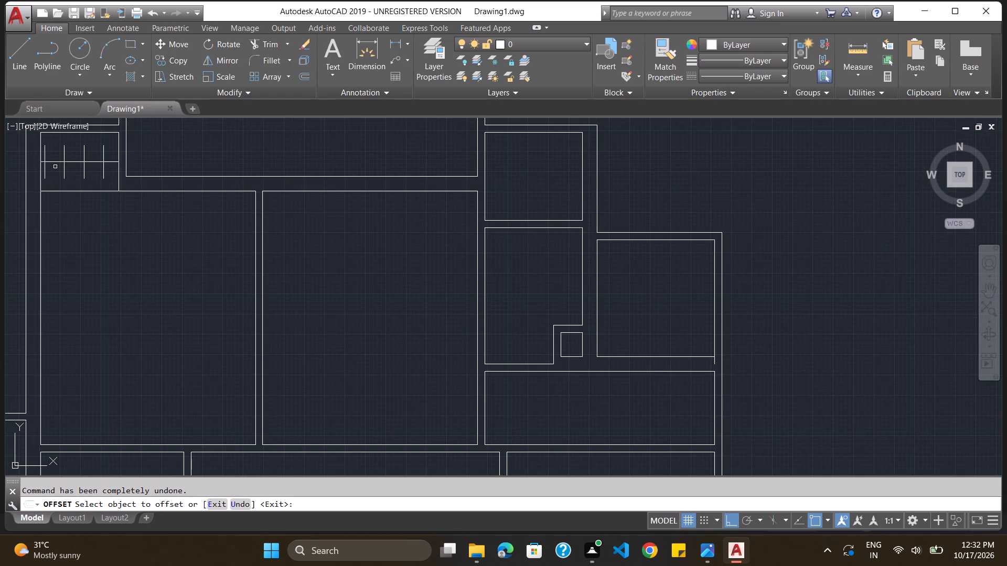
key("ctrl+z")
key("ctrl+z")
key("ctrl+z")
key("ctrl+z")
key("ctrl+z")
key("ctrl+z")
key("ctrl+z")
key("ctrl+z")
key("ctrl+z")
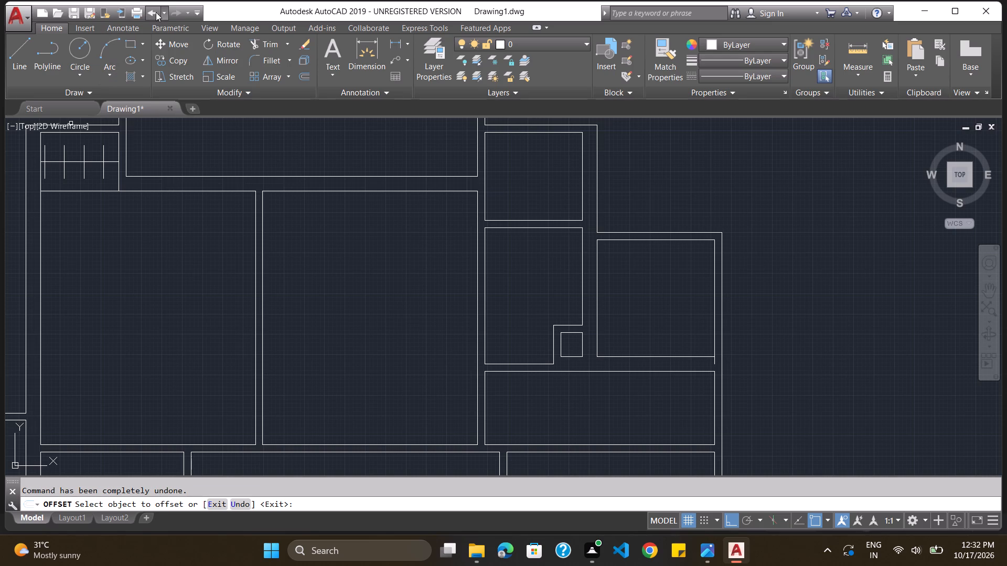
Undo the last six commands in one go, back through the Line command that drew the first short vertical cross line.
left_click(162, 13)
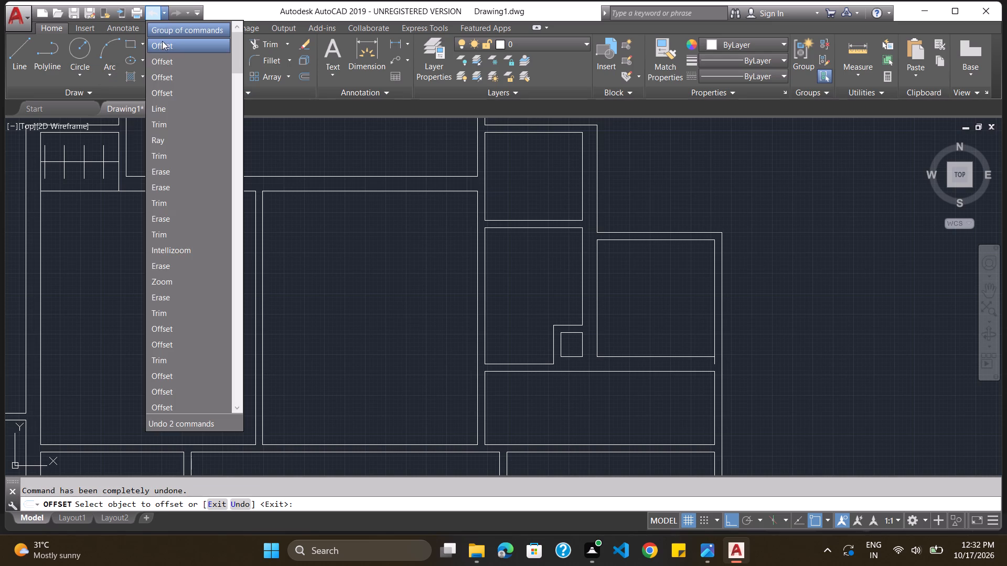
left_click(165, 110)
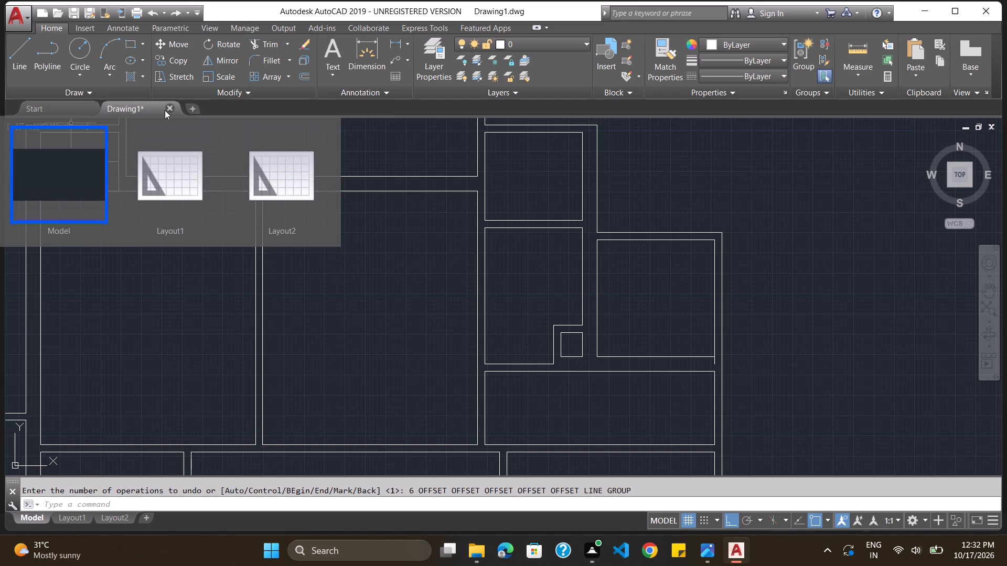
Redo the Line command that drew the first short vertical cross line in the small northwestern room.
left_click(172, 9)
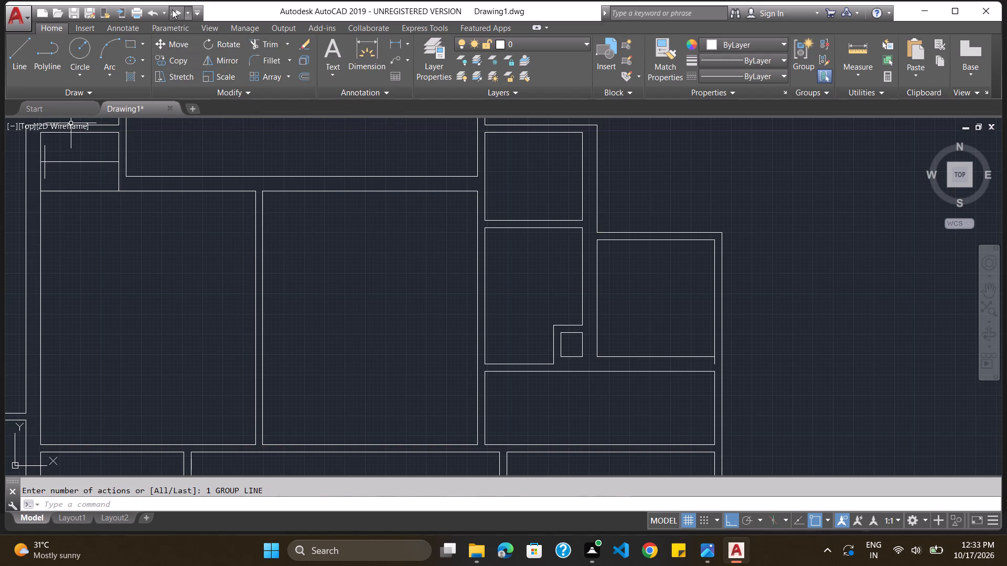
key("Escape")
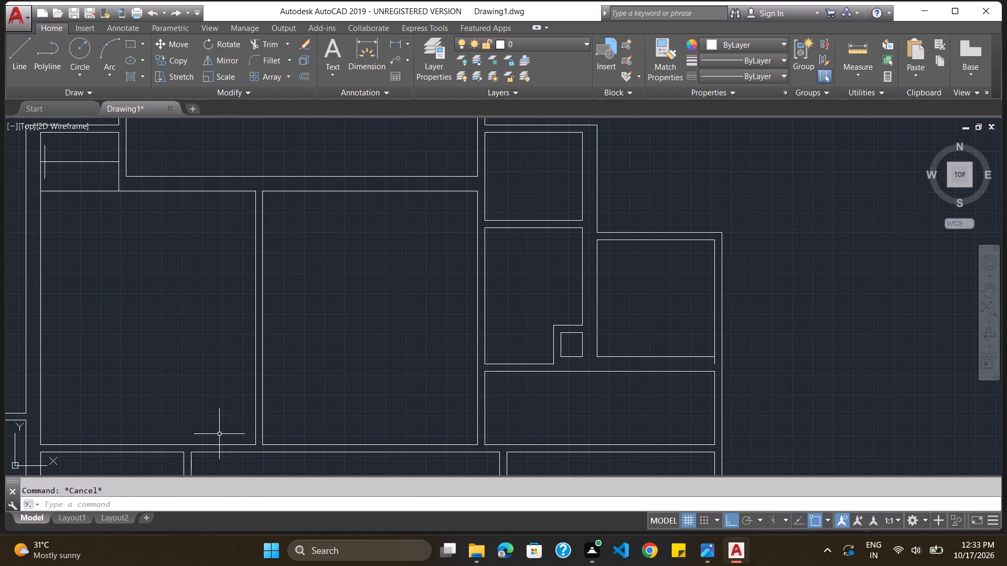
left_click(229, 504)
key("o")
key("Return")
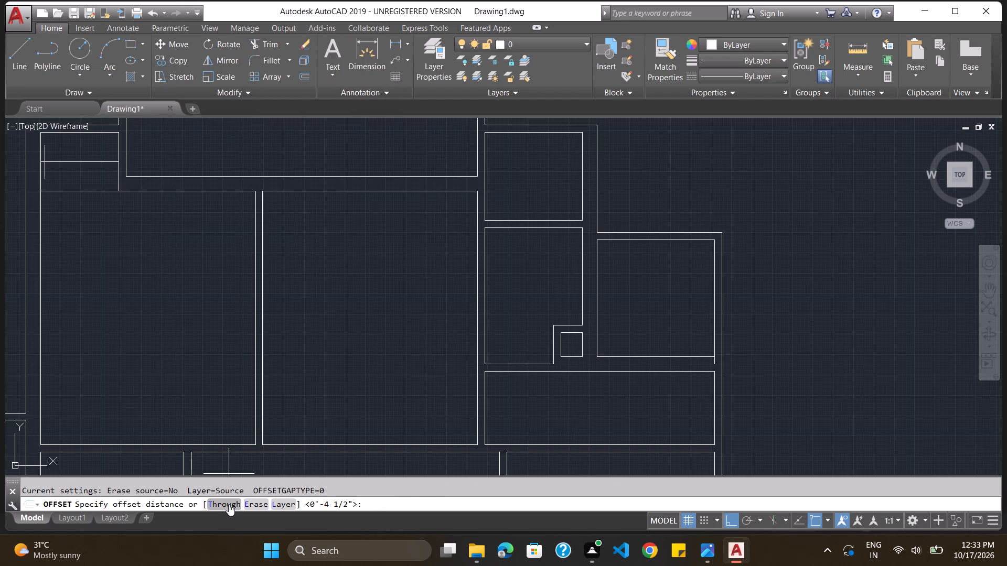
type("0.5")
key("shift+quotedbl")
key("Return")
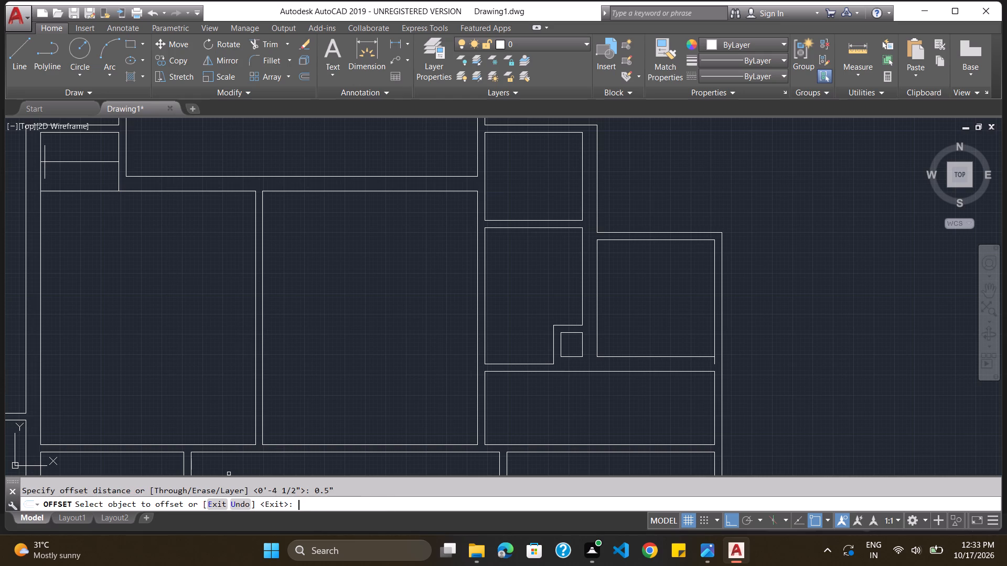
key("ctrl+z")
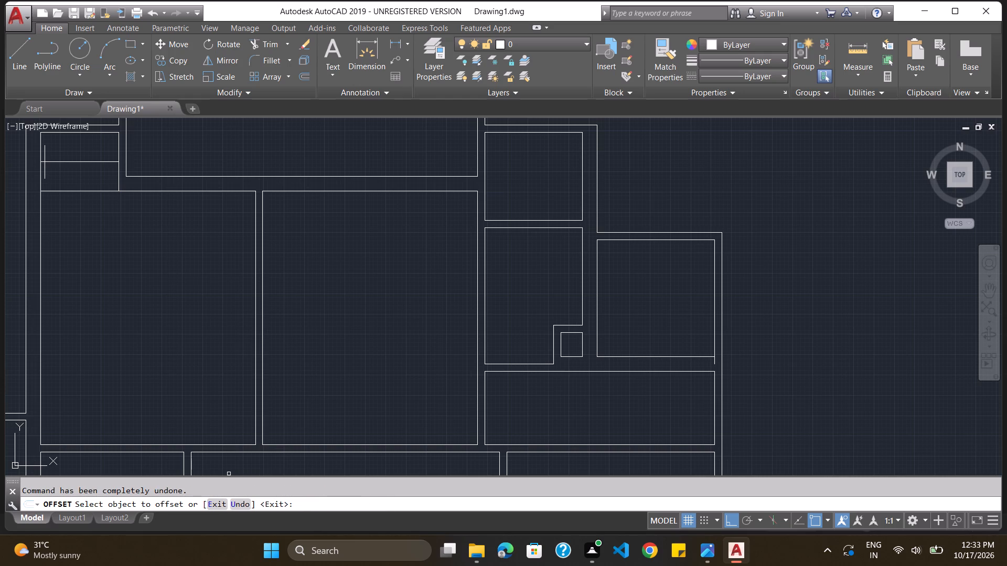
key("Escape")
Offset the short vertical cross line eastward in 0.5' increments to make seven copies along the small northwestern room's centre line.
key("o")
key("Return")
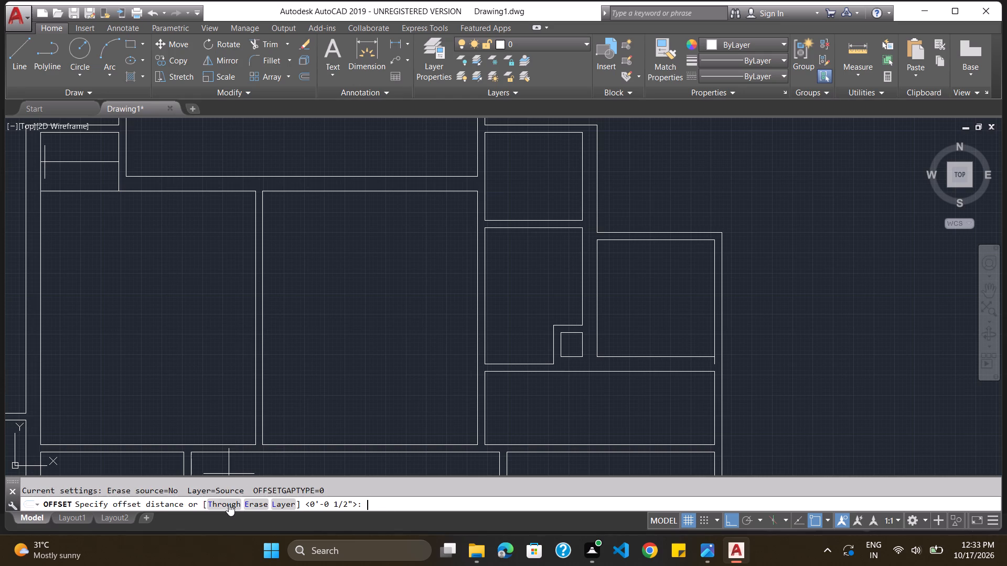
type("0.5")
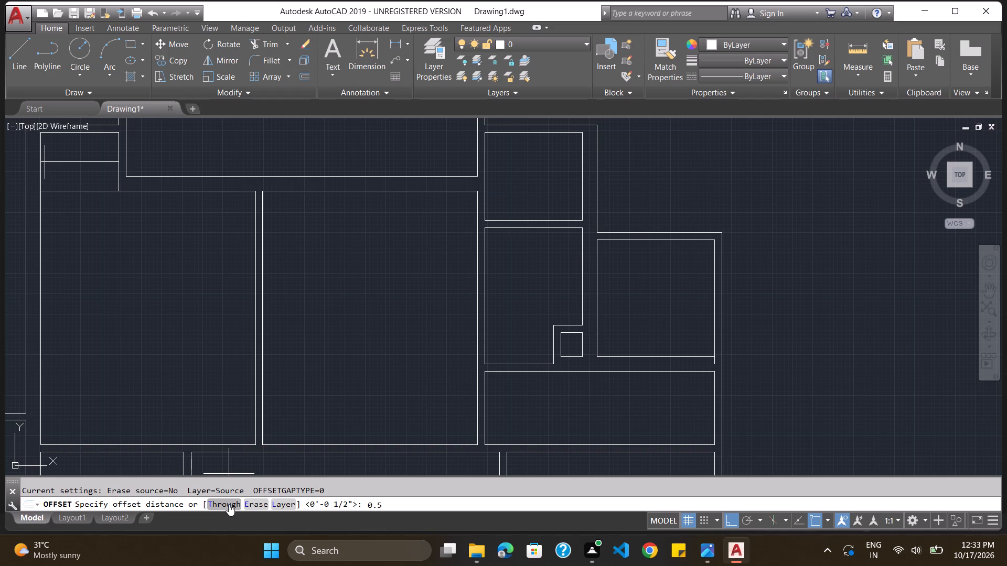
key("apostrophe")
key("Return")
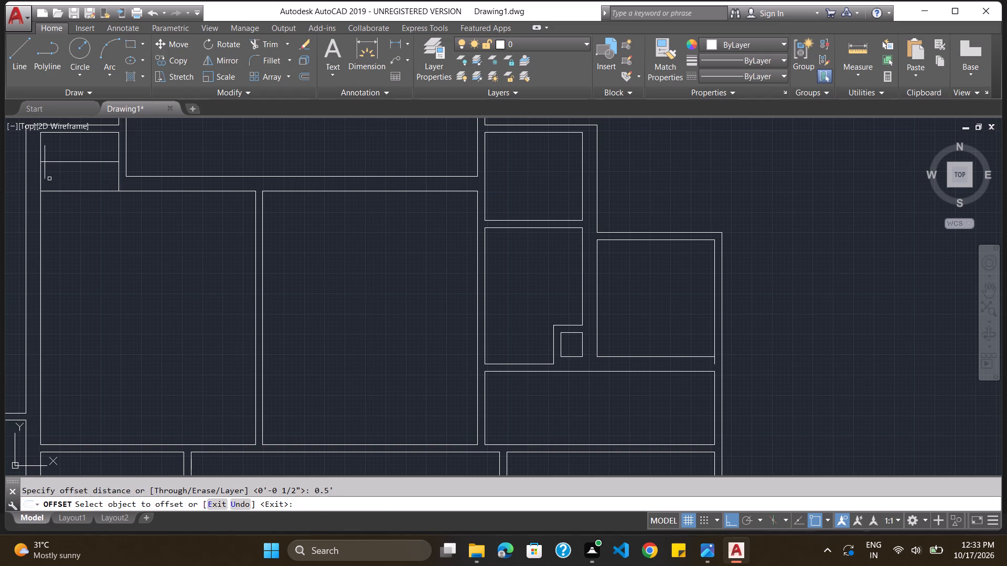
left_click_drag(45, 176, 53, 177)
left_click(53, 177)
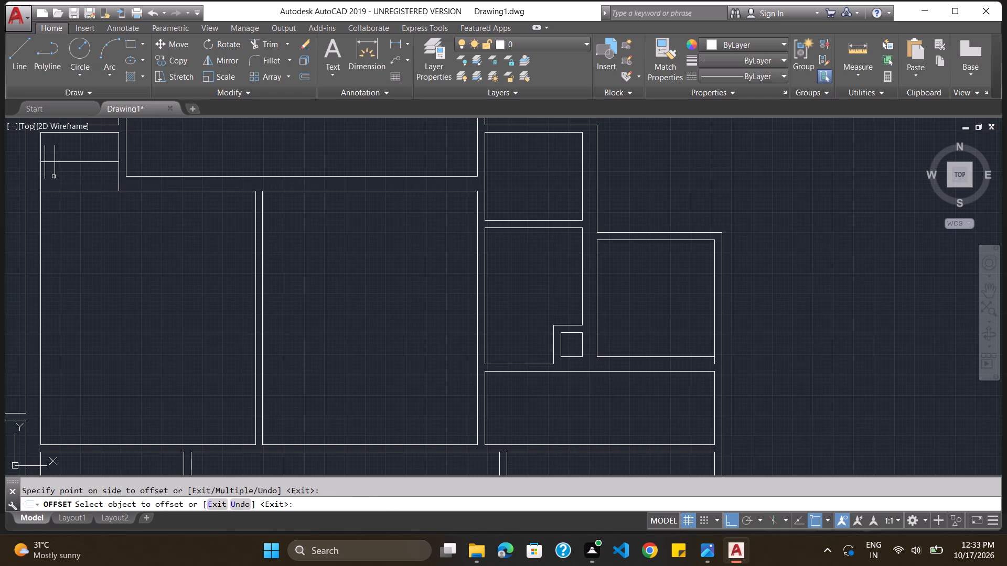
left_click_drag(55, 177, 67, 179)
left_click(67, 179)
left_click_drag(63, 178, 78, 179)
left_click(78, 179)
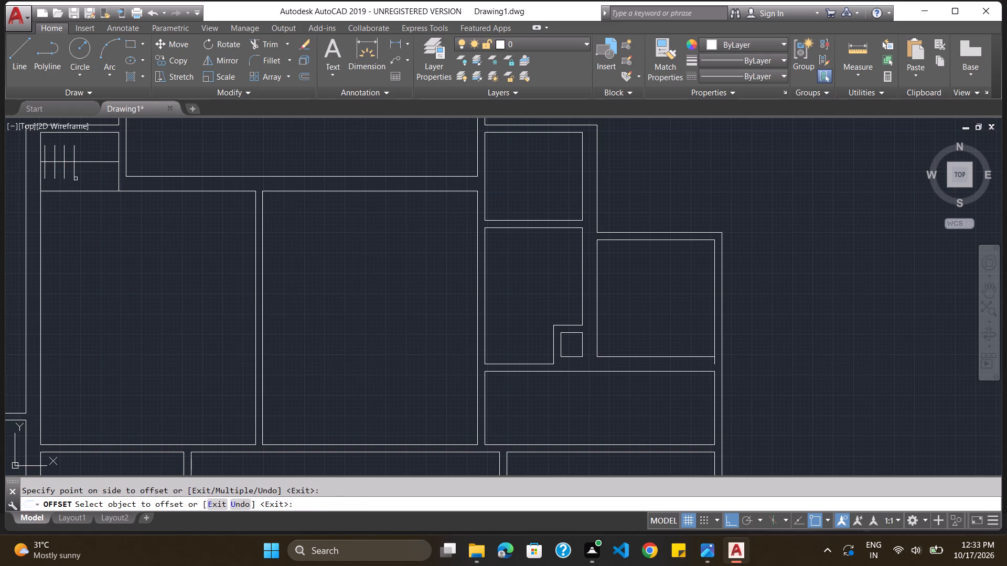
left_click(76, 179)
left_click(88, 180)
left_click_drag(82, 179, 102, 182)
left_click(102, 182)
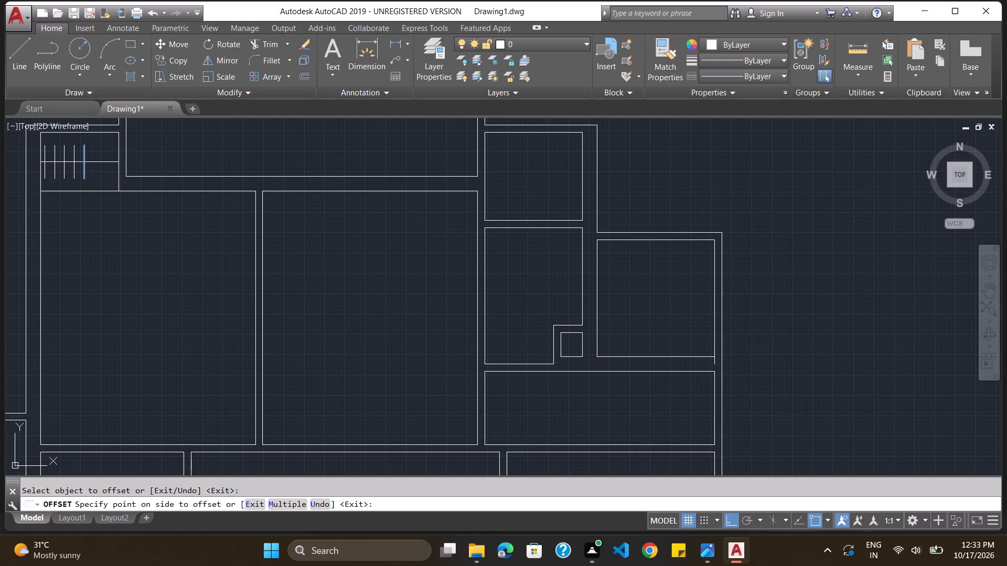
left_click_drag(93, 178, 105, 179)
left_click(105, 179)
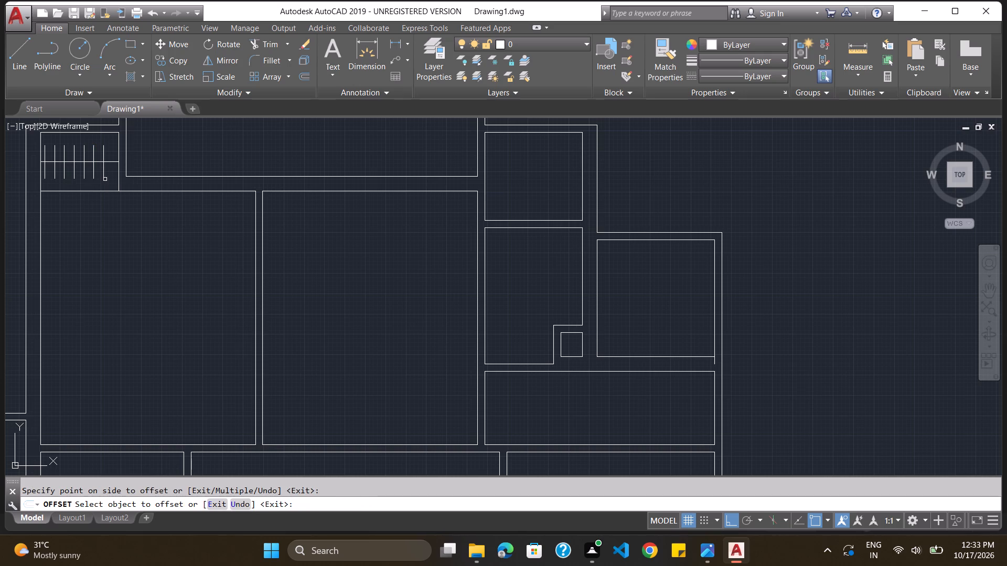
left_click_drag(103, 177, 111, 178)
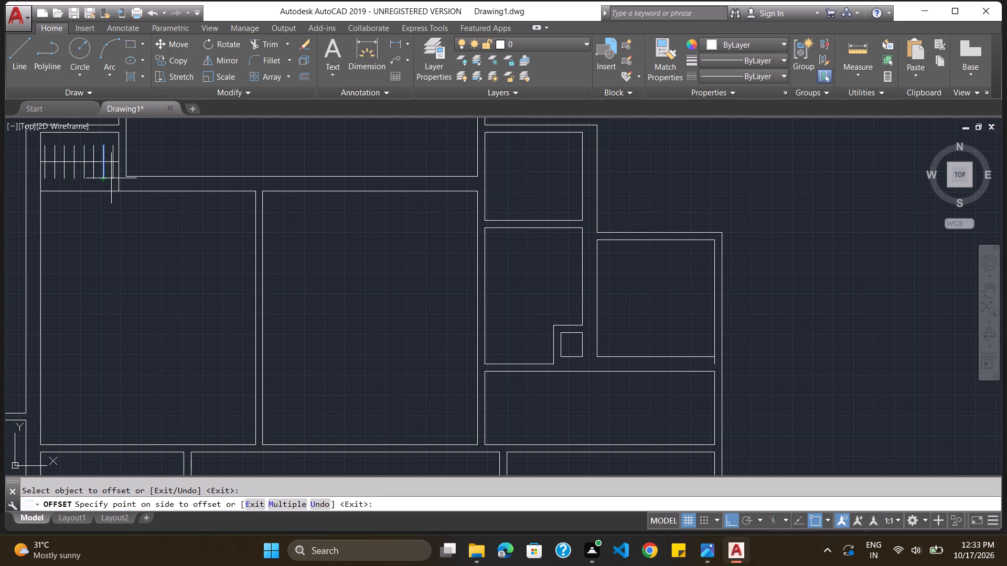
left_click_drag(111, 178, 111, 179)
left_click(111, 179)
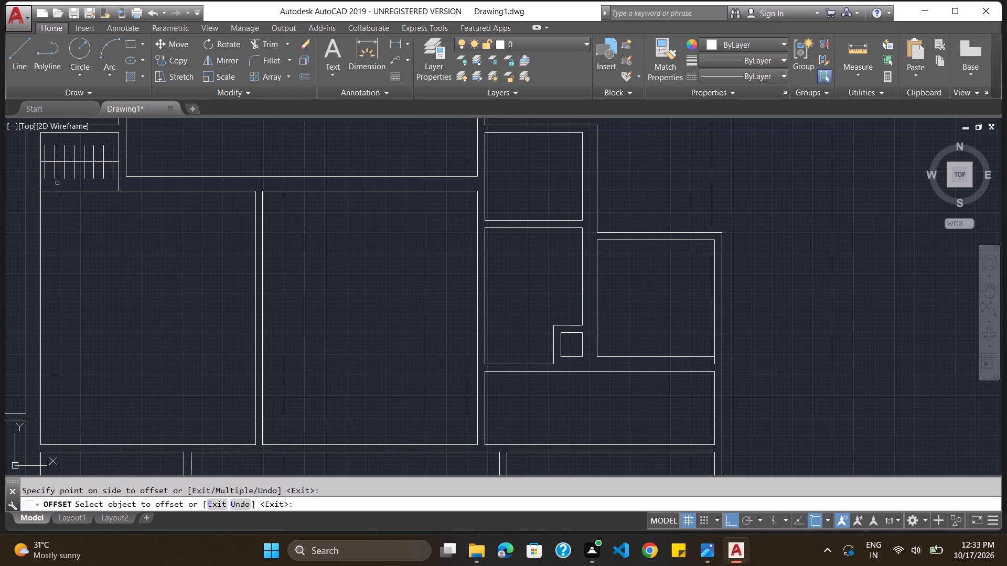
key("g")
key("Escape")
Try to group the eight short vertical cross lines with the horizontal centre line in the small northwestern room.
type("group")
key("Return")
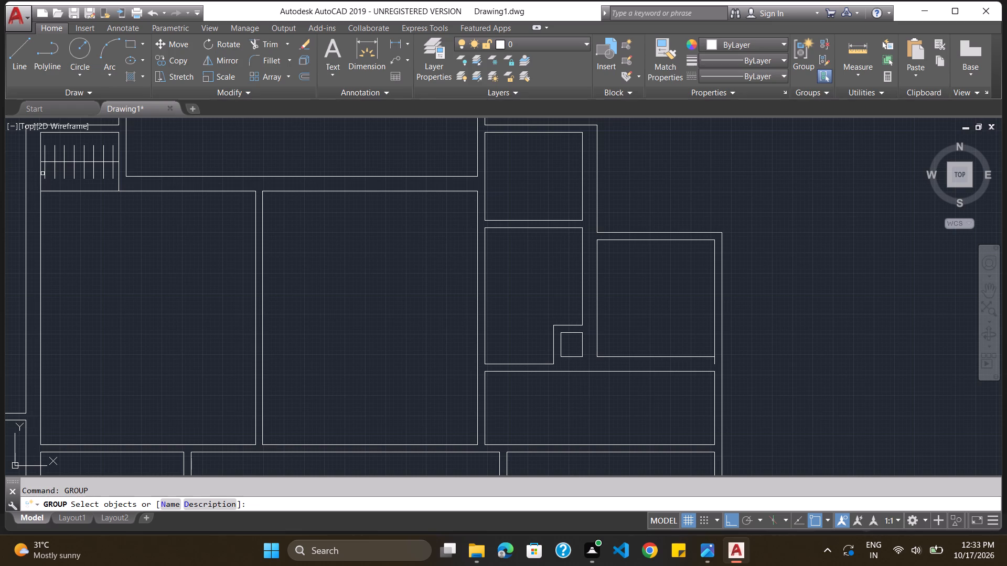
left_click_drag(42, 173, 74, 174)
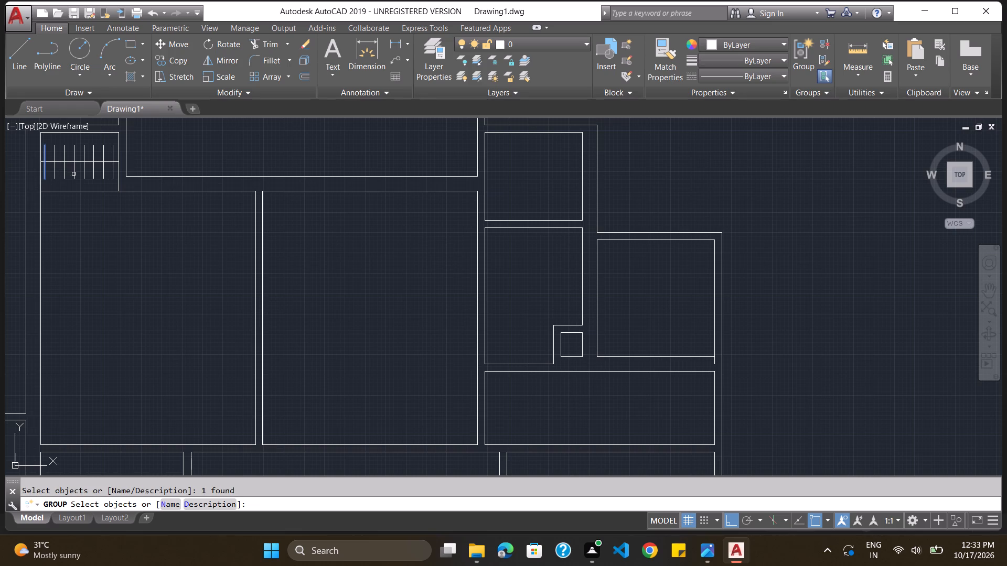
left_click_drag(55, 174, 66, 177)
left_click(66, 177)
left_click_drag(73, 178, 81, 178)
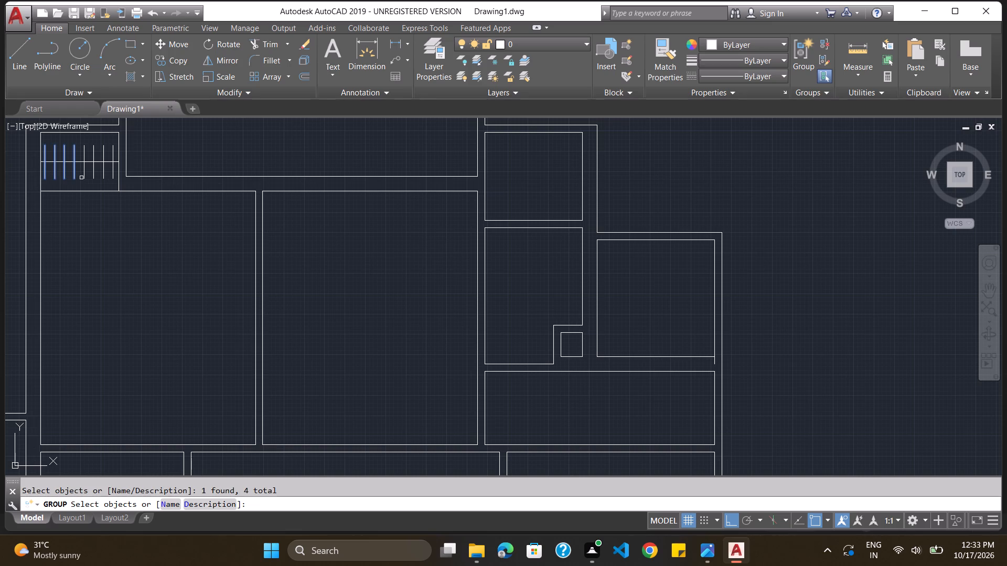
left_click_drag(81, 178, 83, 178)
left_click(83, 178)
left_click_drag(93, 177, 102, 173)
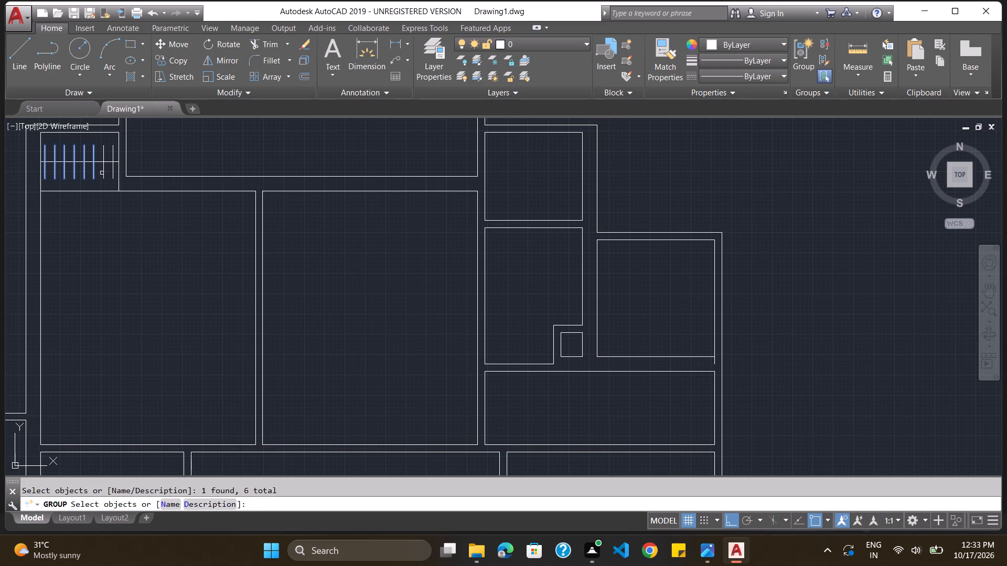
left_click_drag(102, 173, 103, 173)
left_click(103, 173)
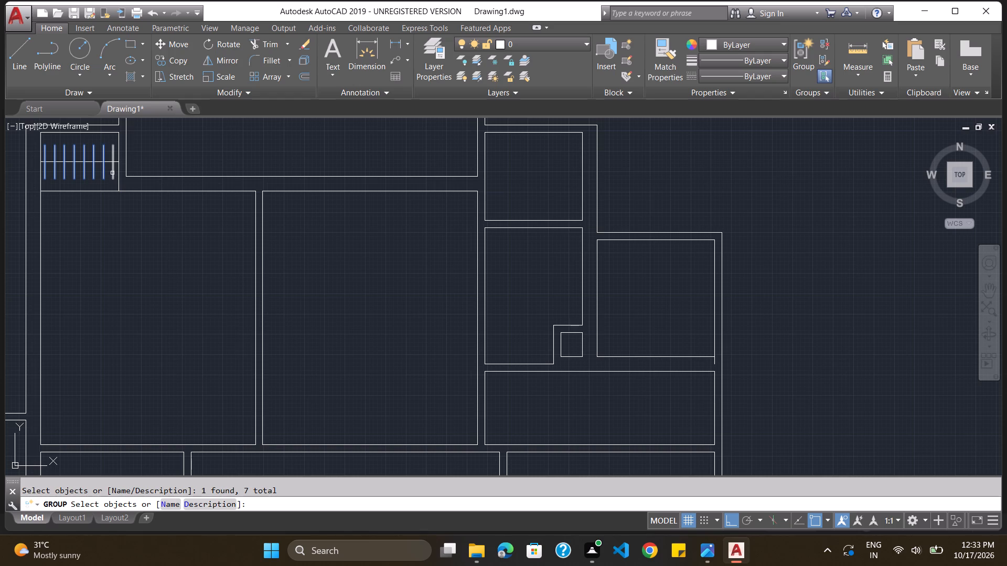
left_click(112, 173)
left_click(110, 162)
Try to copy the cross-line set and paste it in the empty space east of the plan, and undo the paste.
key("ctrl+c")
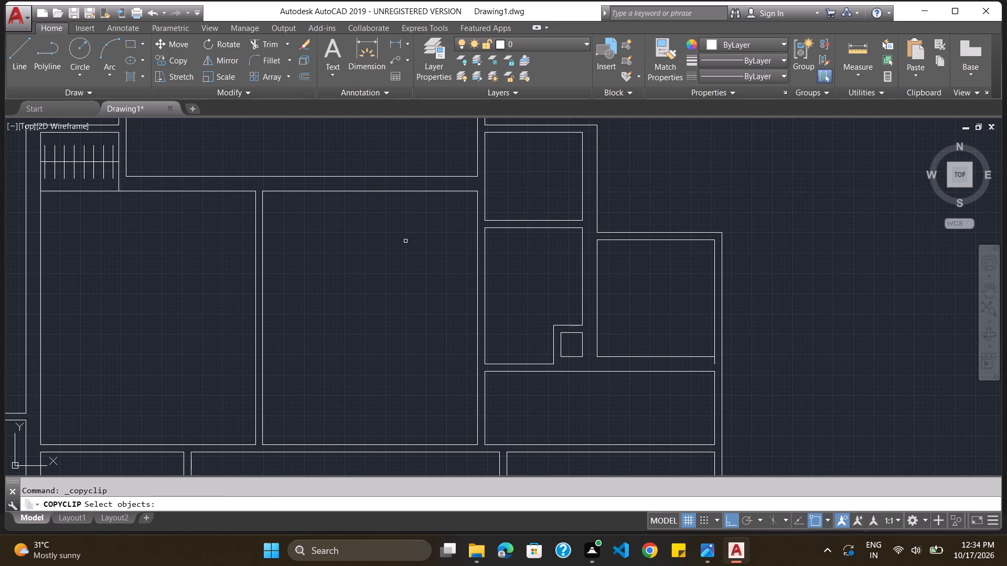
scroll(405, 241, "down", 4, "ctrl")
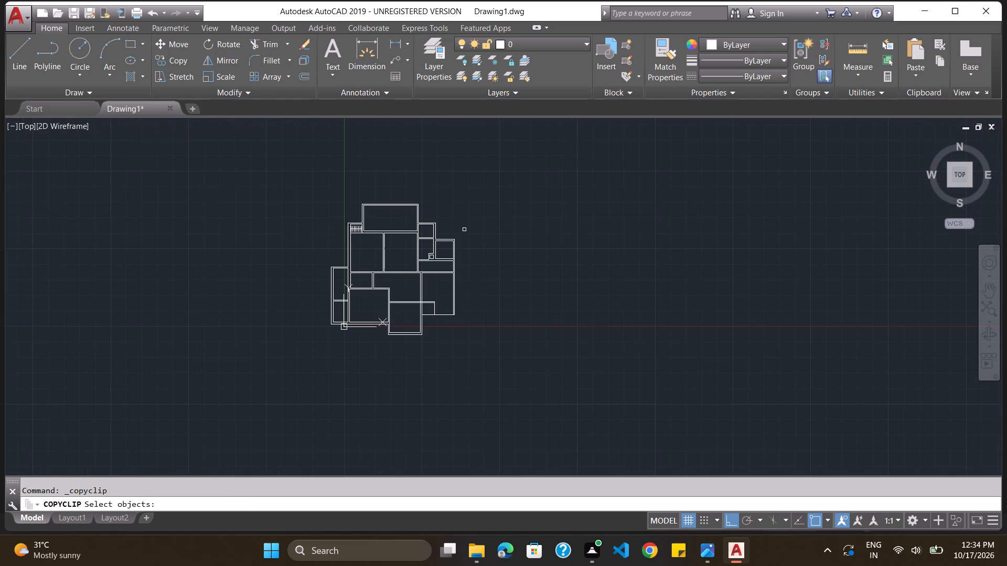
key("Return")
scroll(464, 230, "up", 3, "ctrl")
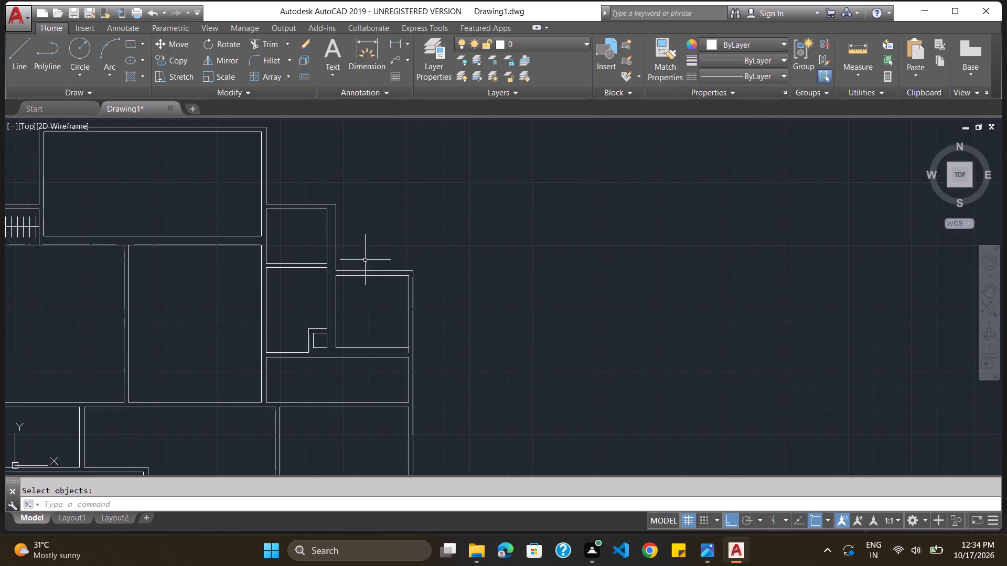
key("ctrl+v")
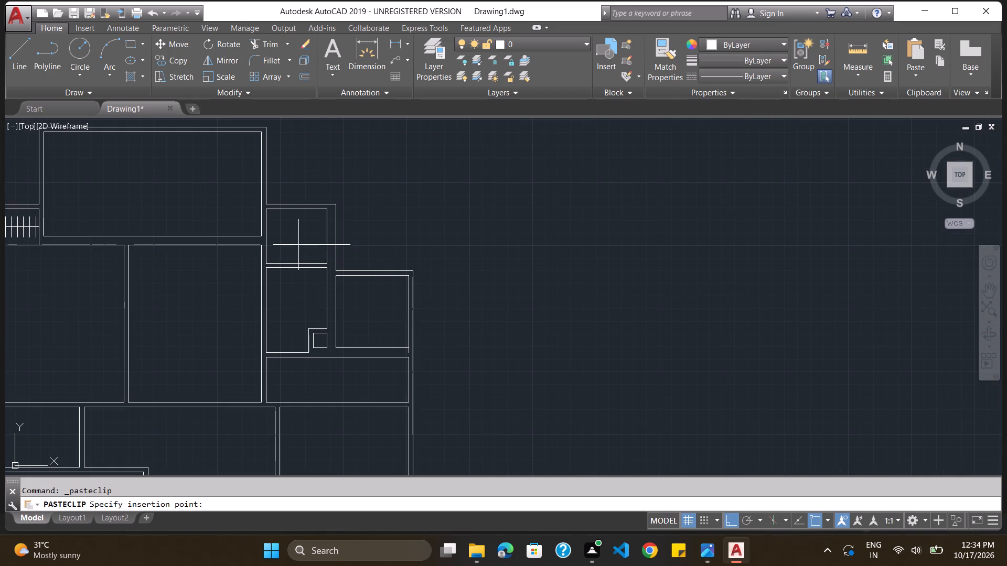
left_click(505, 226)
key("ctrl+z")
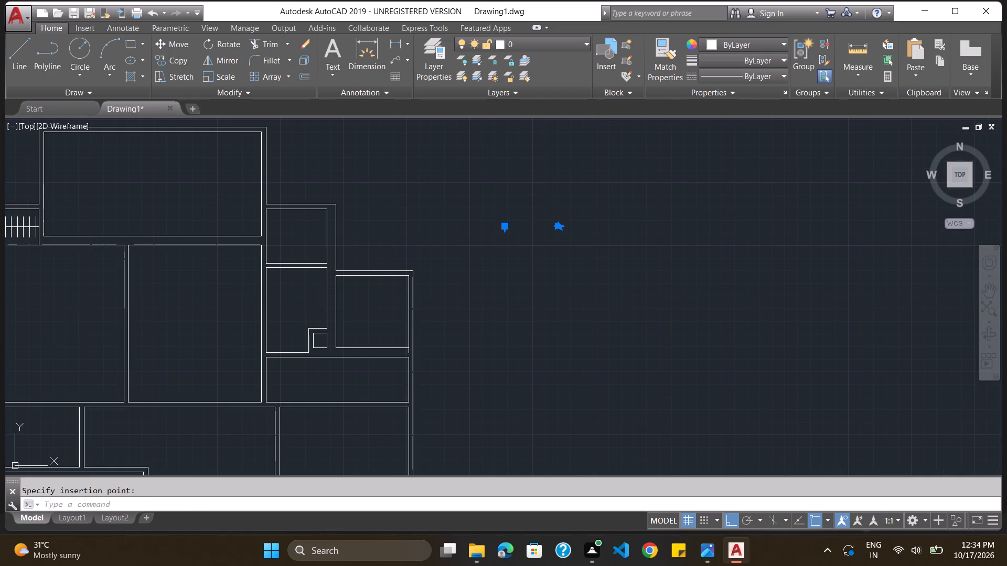
Group the horizontal centre line with the short vertical cross lines in the small northwestern room.
scroll(251, 241, "down", 2, "ctrl")
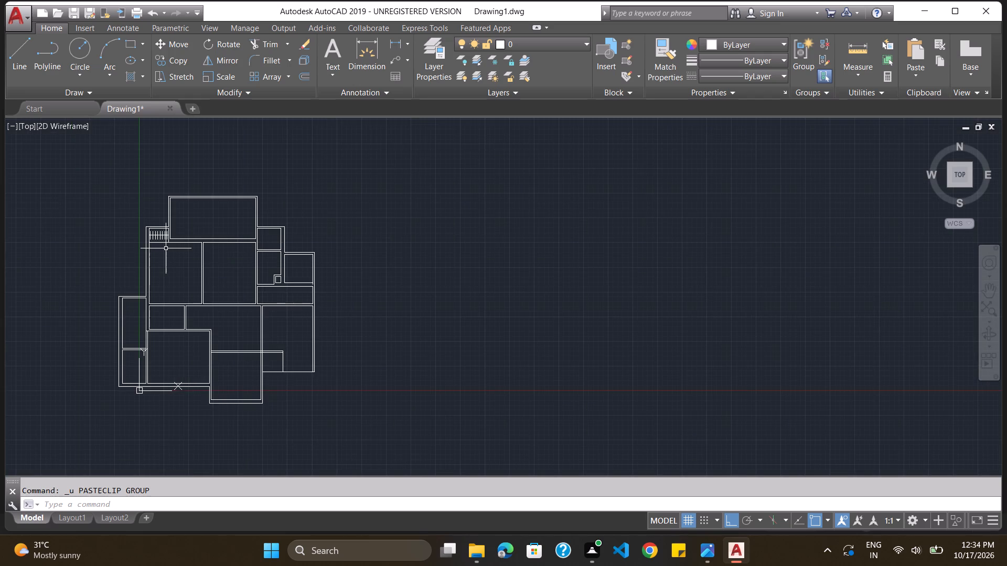
scroll(165, 248, "up", 3, "ctrl")
left_click(141, 194)
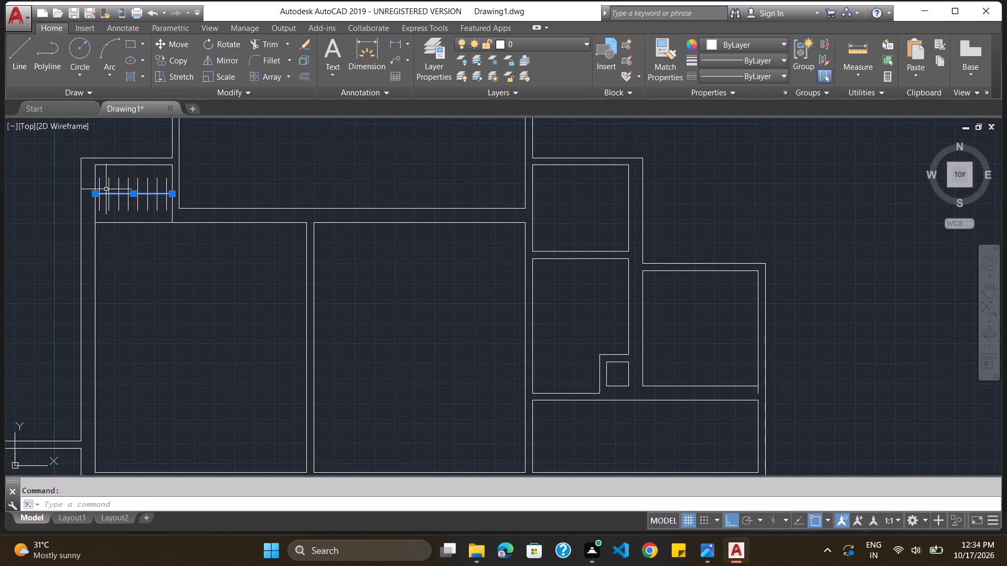
key("Escape")
type("group")
key("Return")
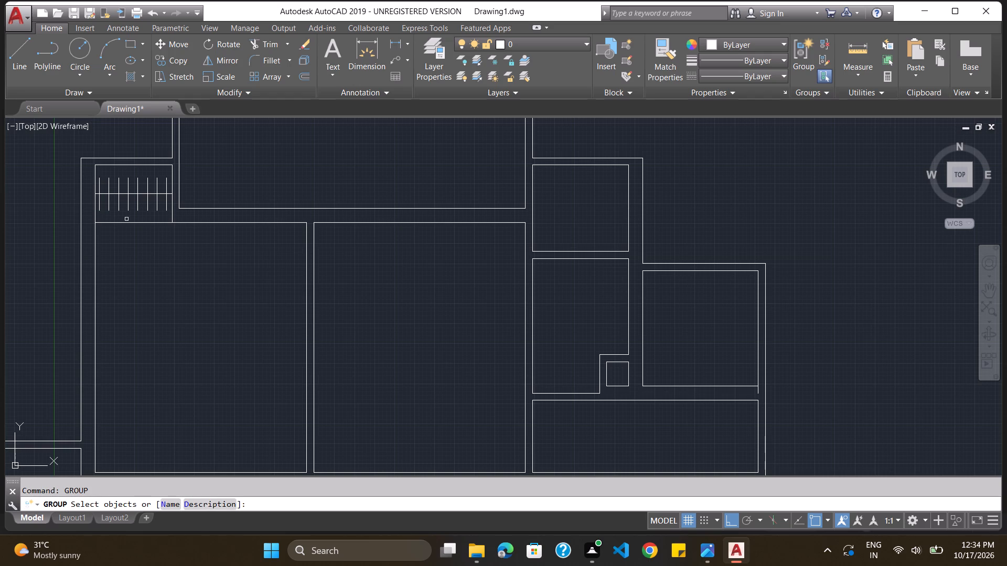
left_click(104, 194)
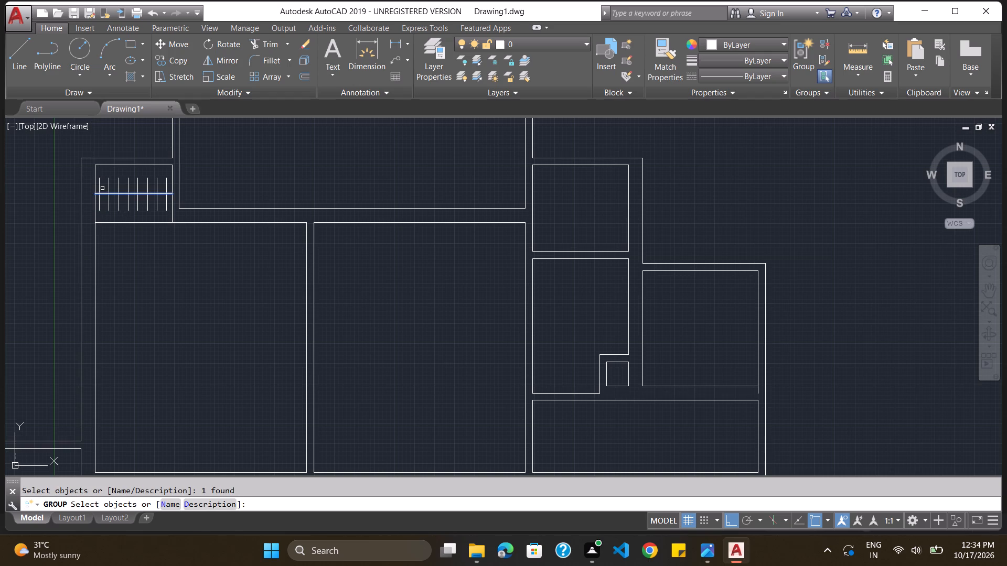
left_click(100, 186)
left_click(106, 188)
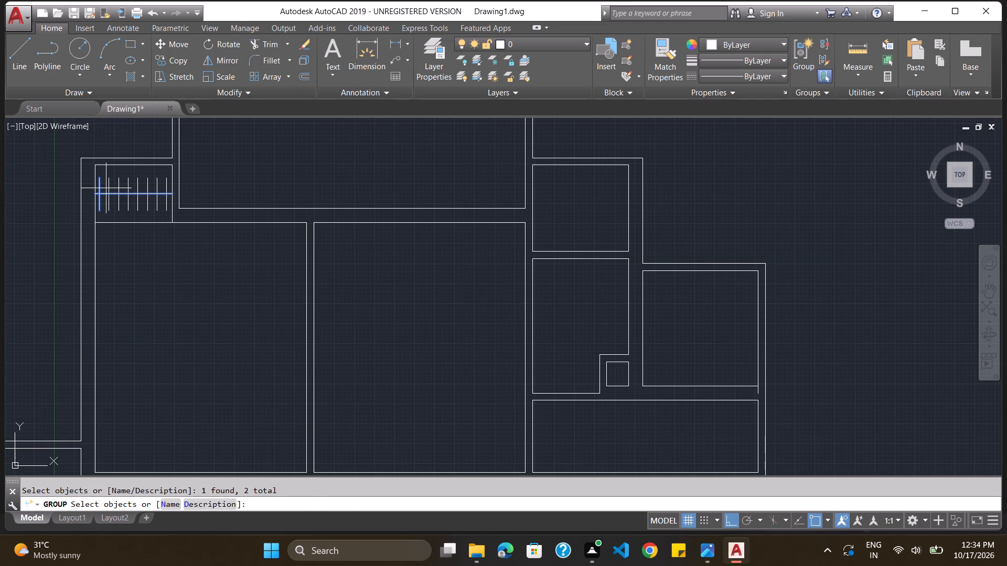
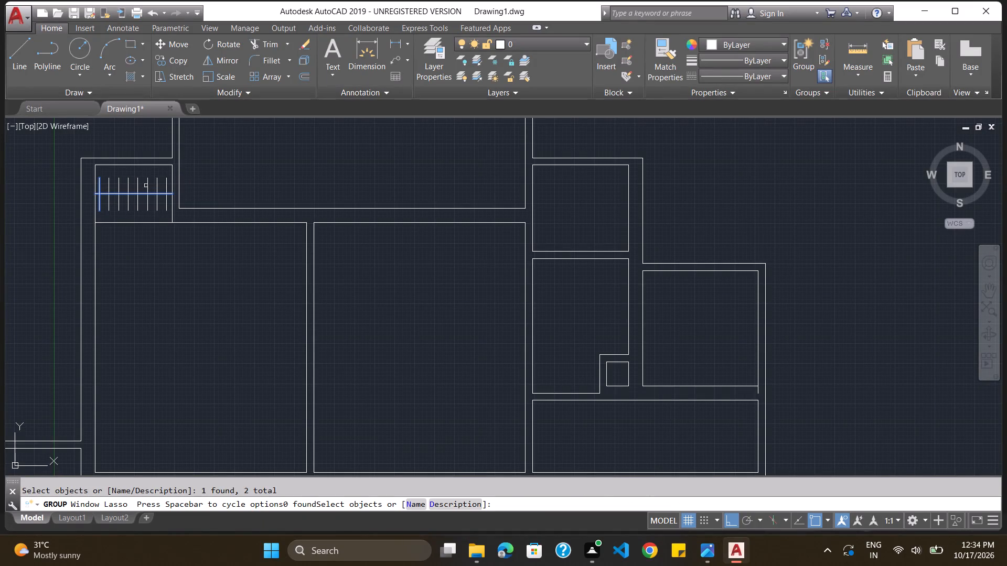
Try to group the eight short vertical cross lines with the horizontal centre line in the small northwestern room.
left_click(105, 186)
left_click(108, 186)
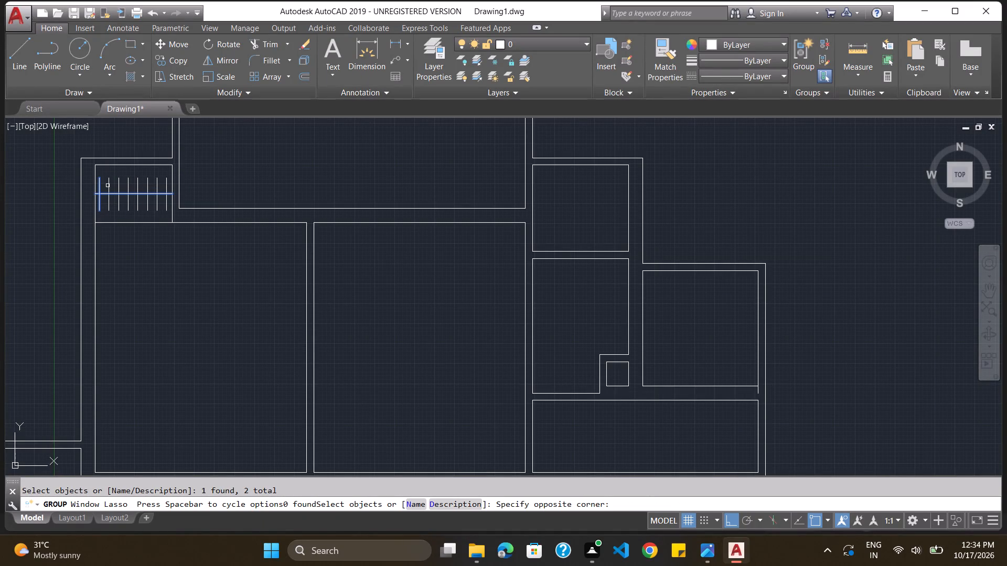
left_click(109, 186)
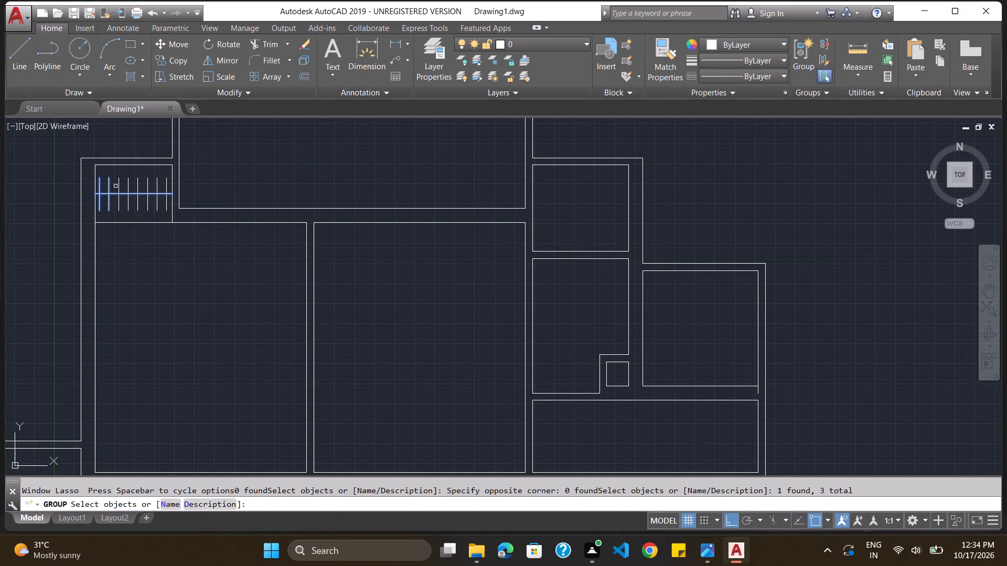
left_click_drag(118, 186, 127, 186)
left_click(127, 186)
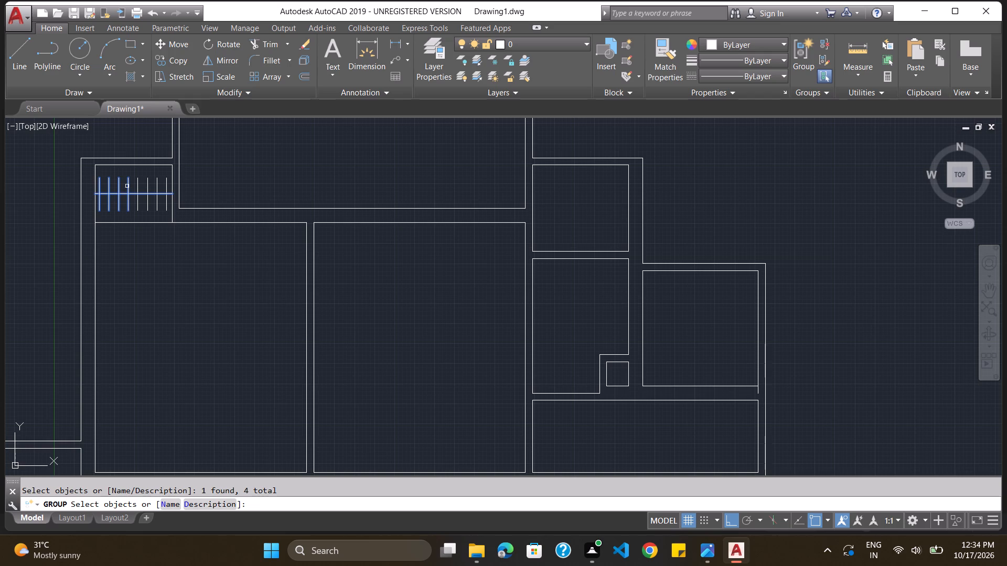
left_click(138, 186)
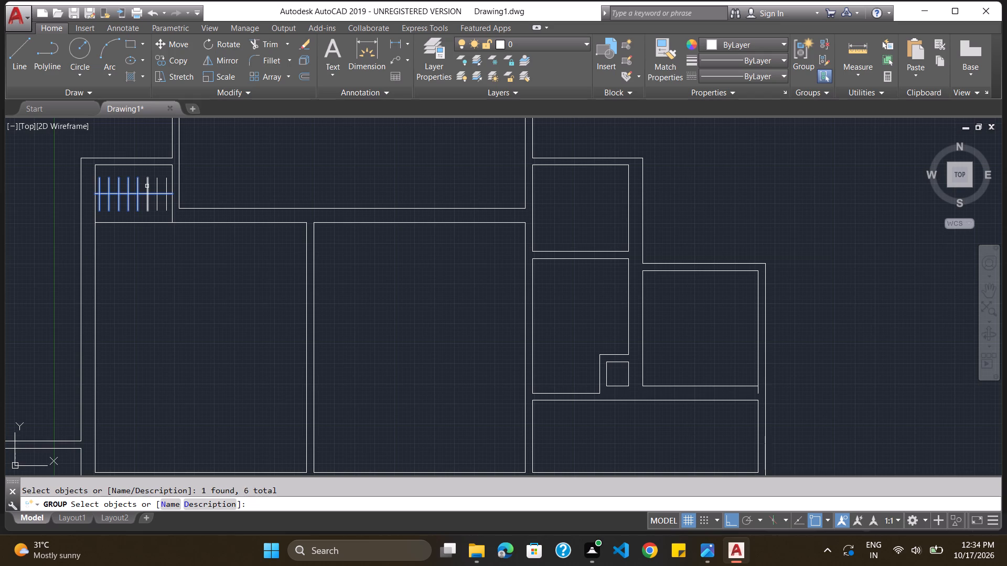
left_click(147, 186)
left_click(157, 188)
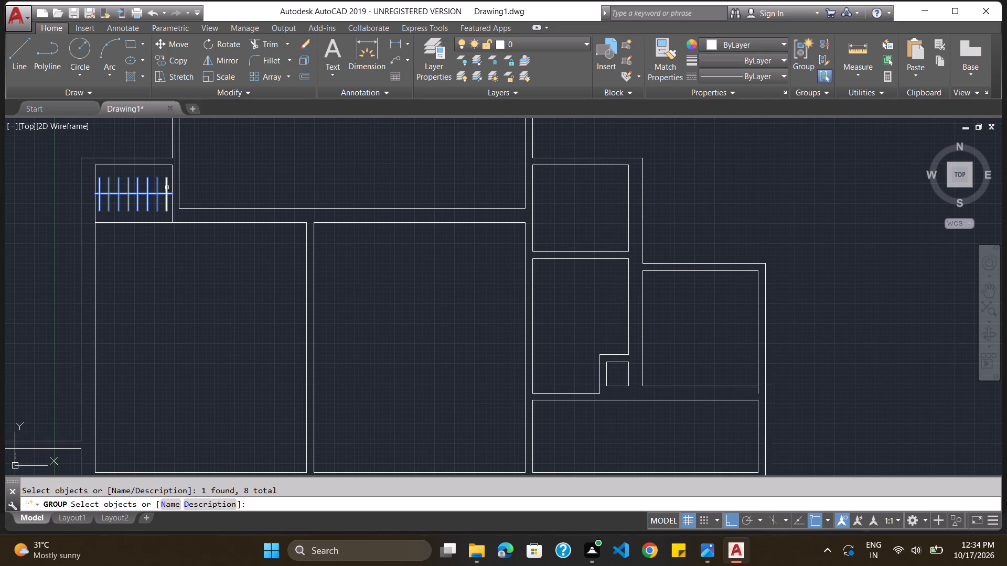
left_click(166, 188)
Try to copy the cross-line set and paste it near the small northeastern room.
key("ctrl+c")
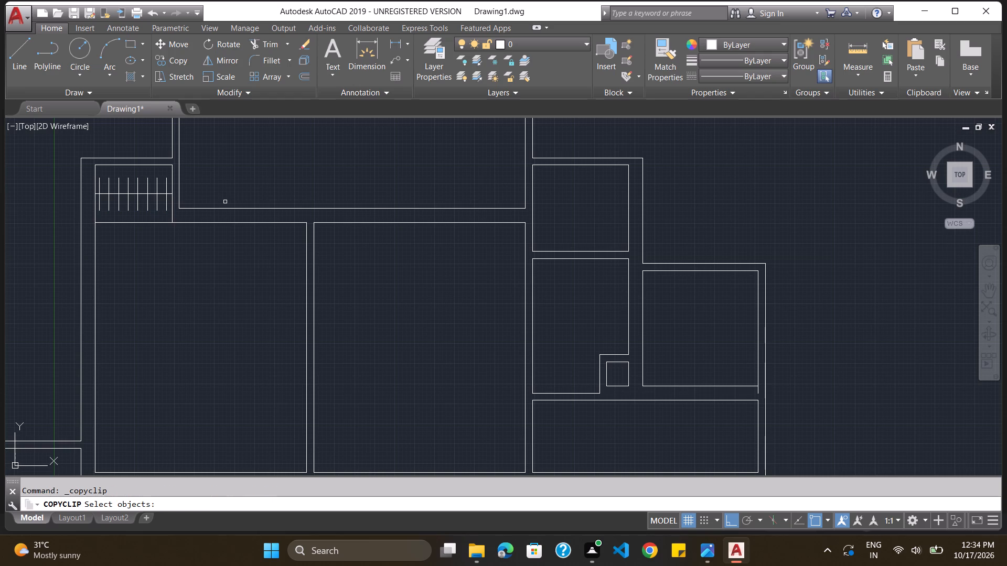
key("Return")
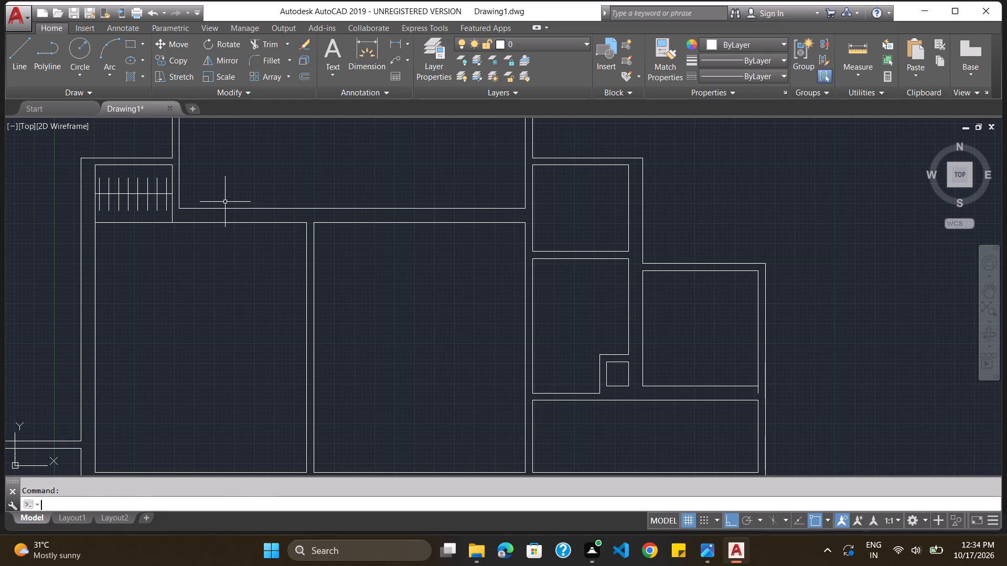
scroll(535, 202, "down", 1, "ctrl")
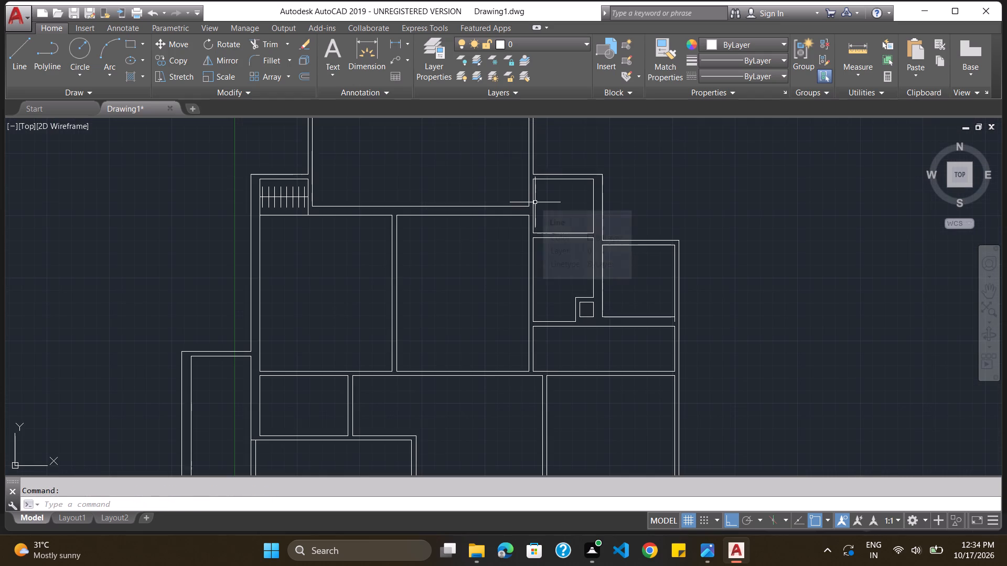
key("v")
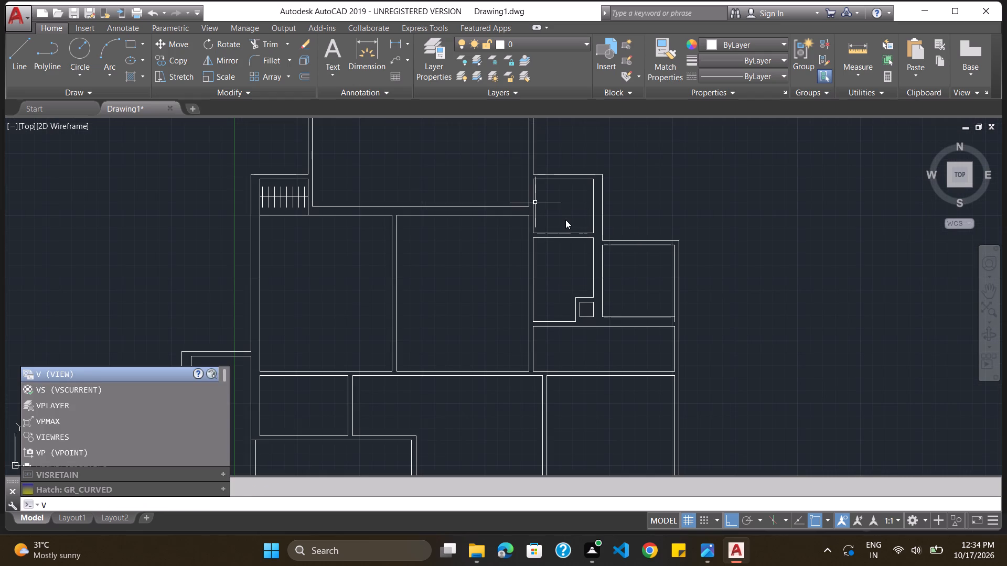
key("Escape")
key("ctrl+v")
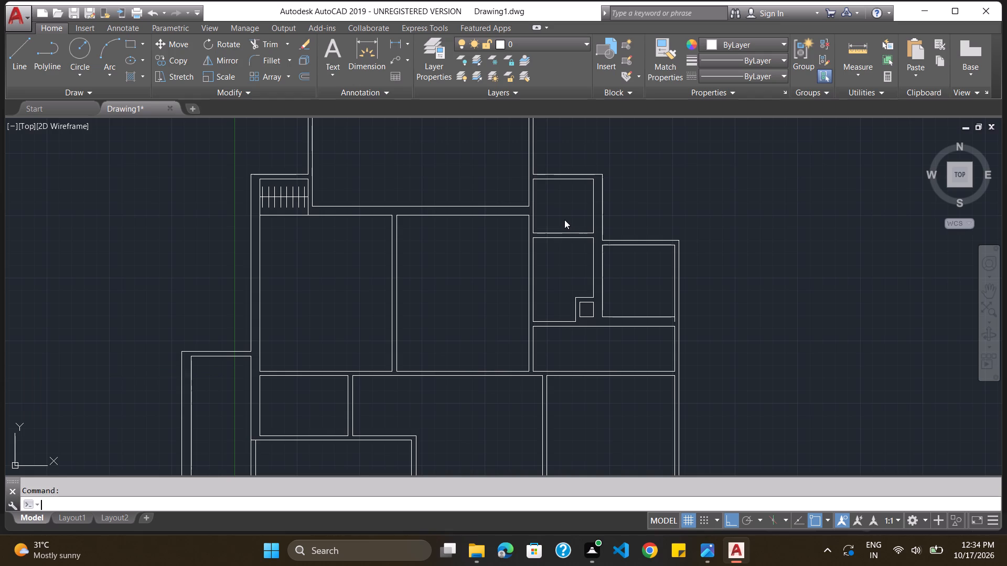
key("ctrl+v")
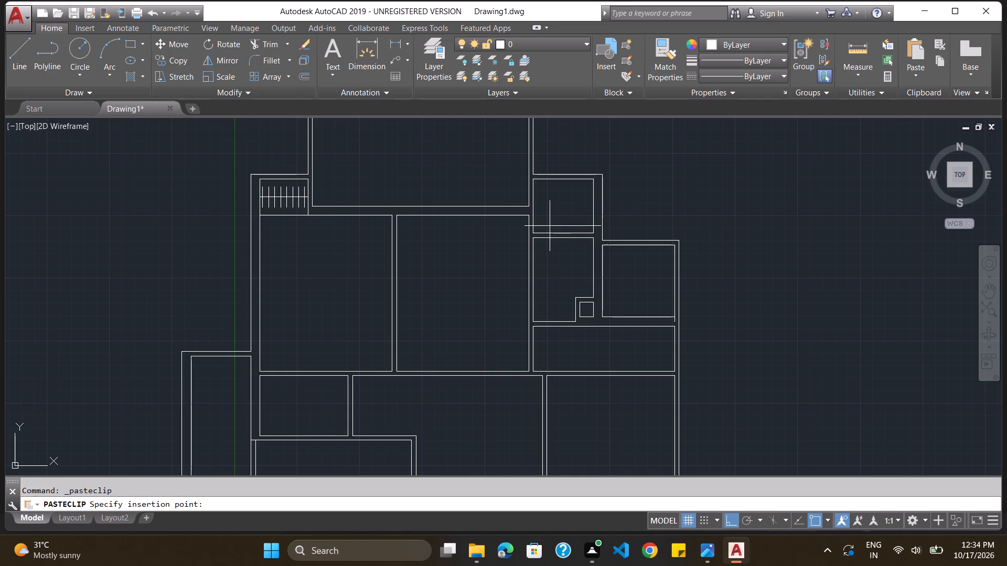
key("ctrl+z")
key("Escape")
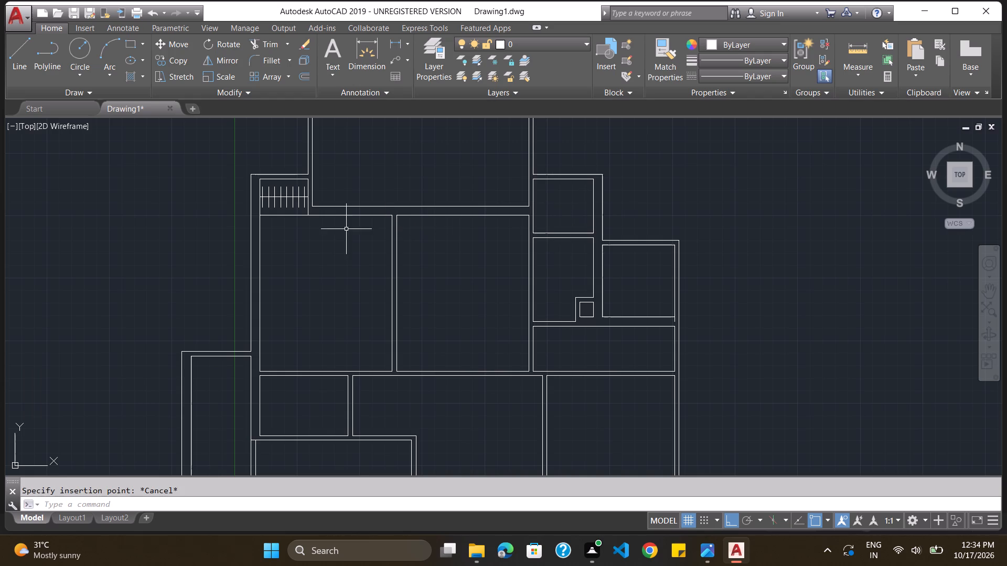
Group the eight short vertical cross lines and the horizontal centre line in the small northwestern room.
scroll(278, 206, "up", 3, "ctrl")
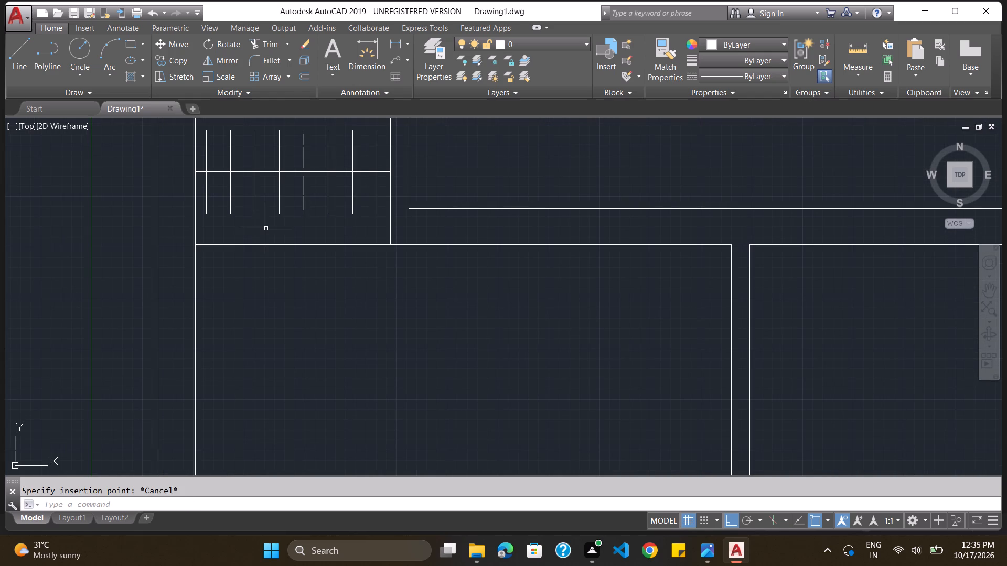
type("gro")
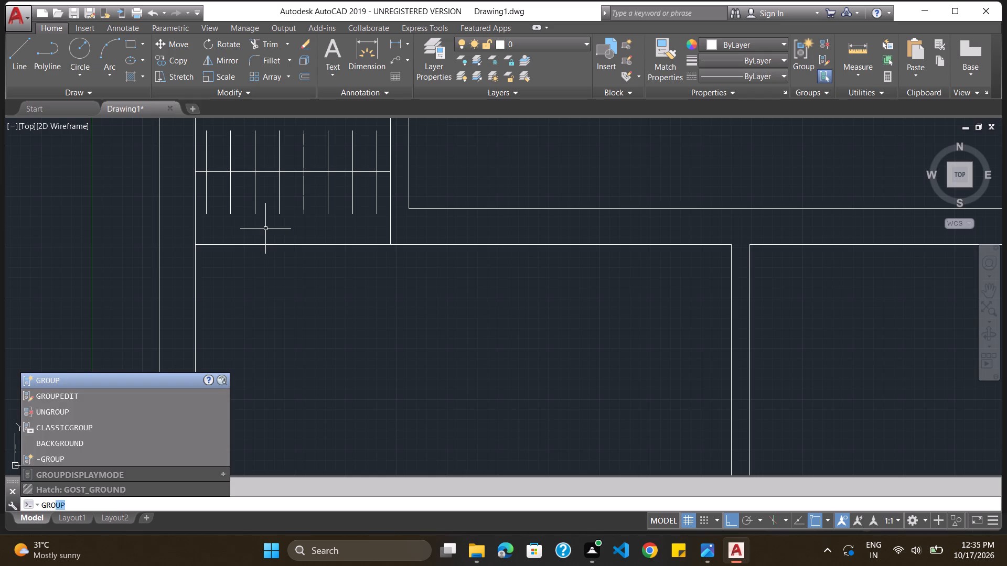
key("p")
key("BackSpace")
key("Return")
left_click(207, 207)
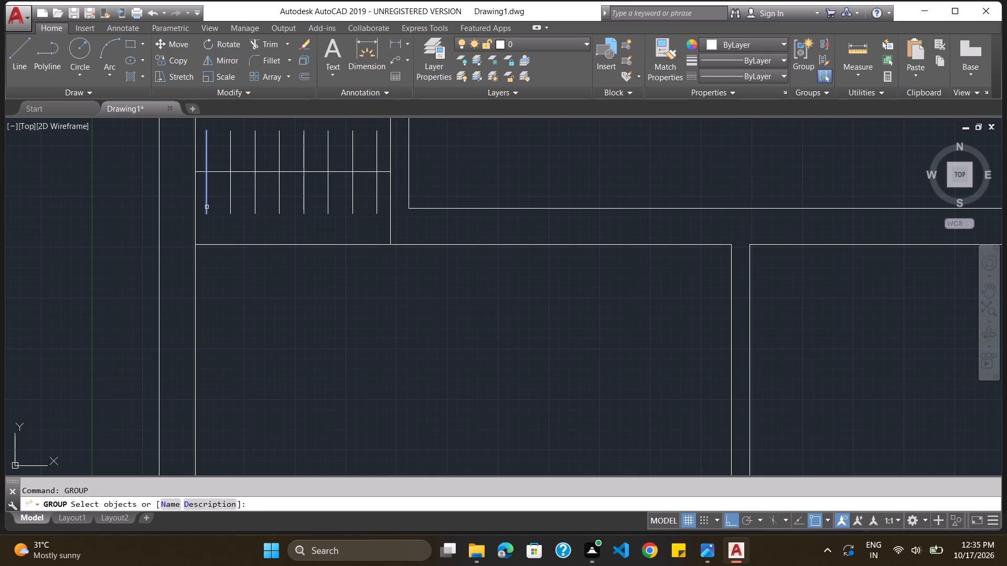
left_click(230, 209)
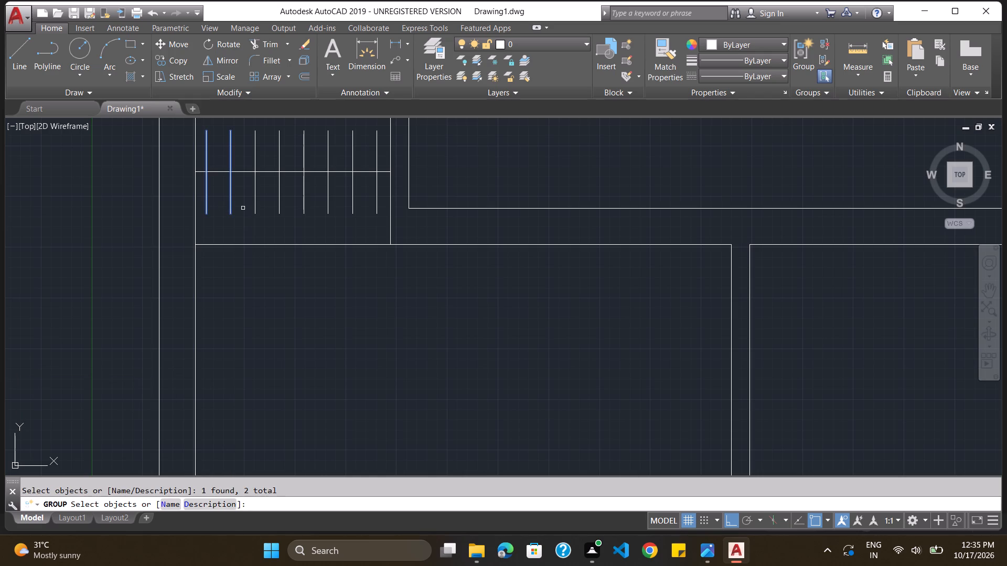
left_click(256, 208)
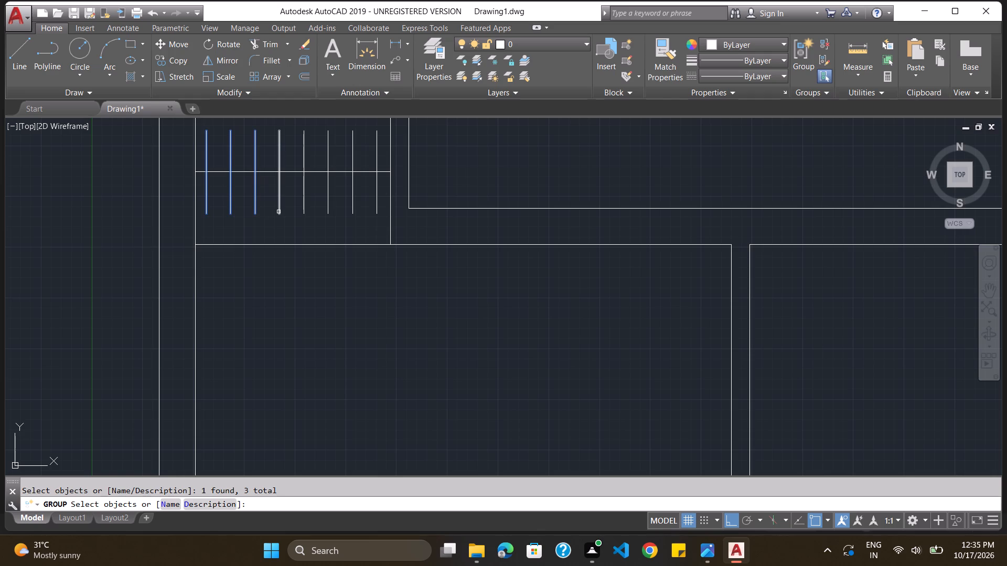
left_click_drag(278, 212, 303, 210)
left_click(303, 210)
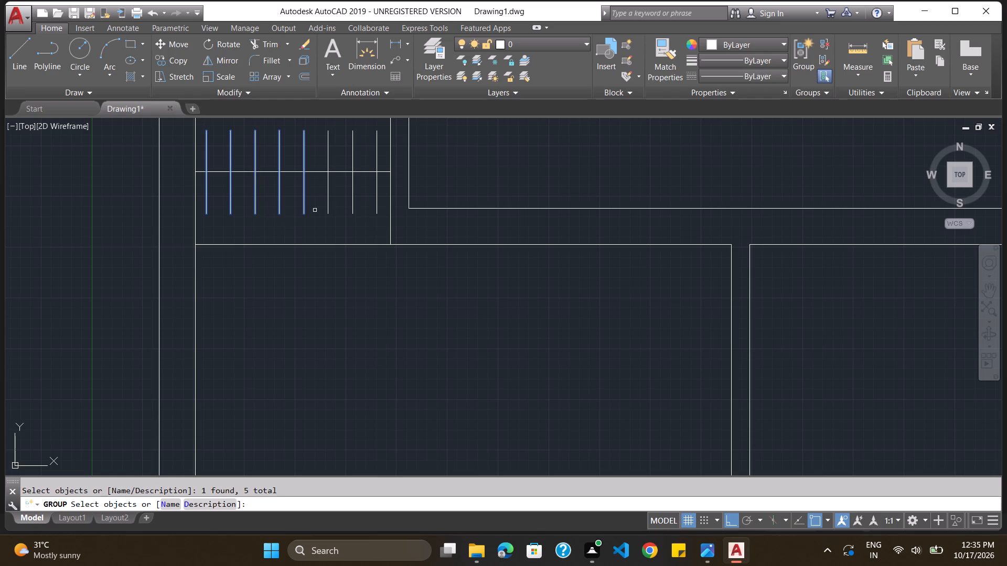
left_click(327, 210)
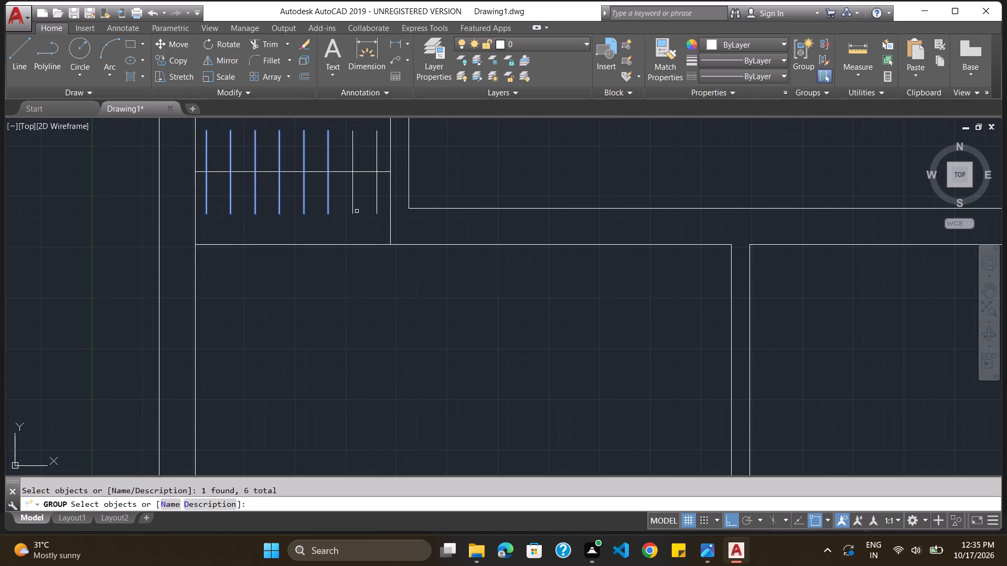
left_click(352, 211)
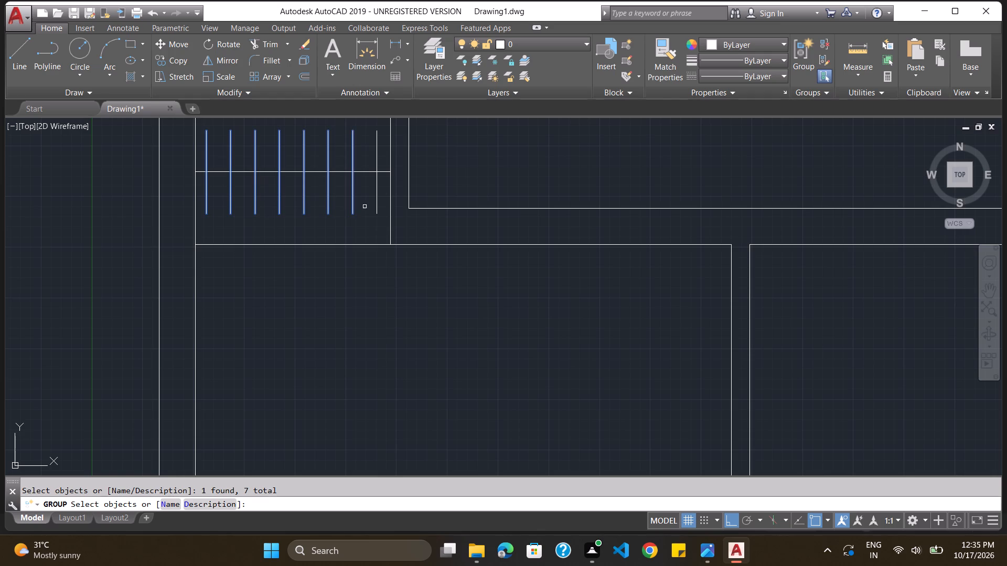
left_click(378, 206)
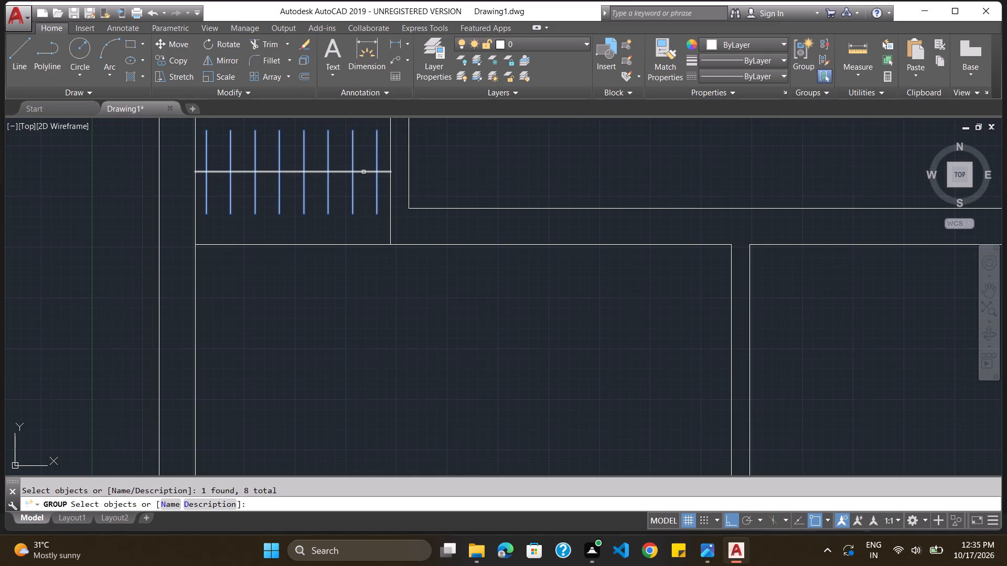
left_click(363, 171)
key("Return")
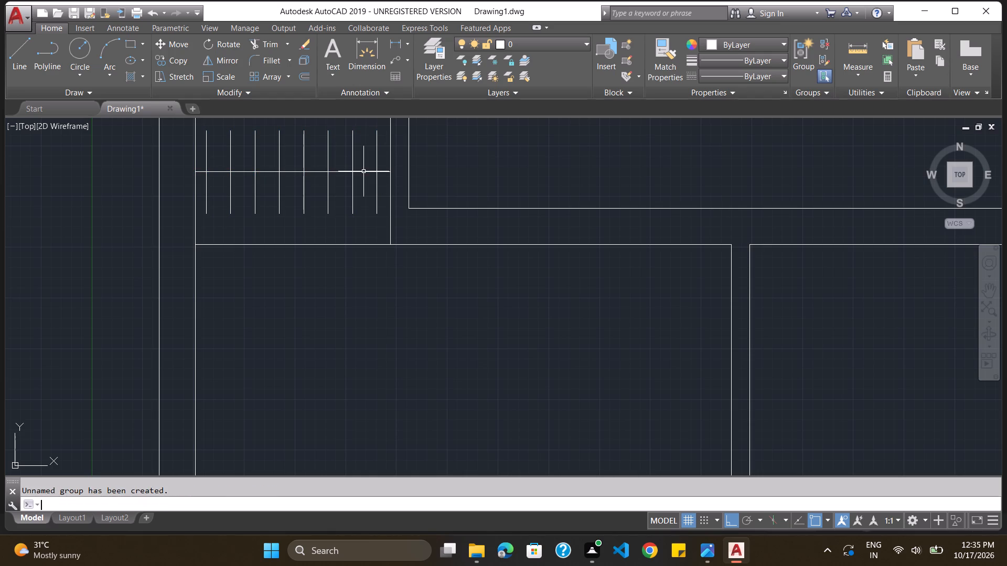
Copy the grouped cross-line set and paste it in the empty space just east of the small northeastern room.
left_click(363, 171)
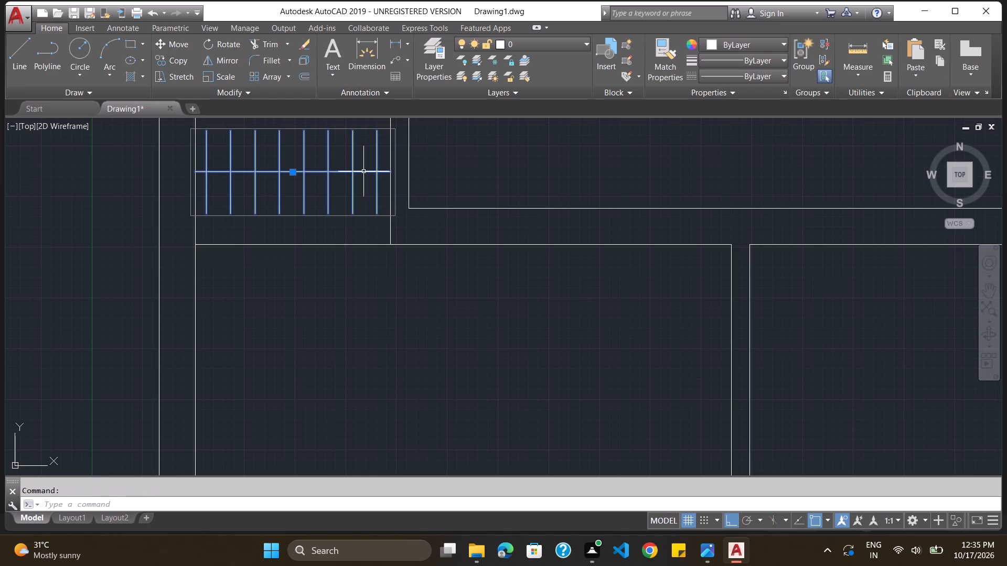
key("ctrl+c")
scroll(363, 171, "down", 3, "ctrl")
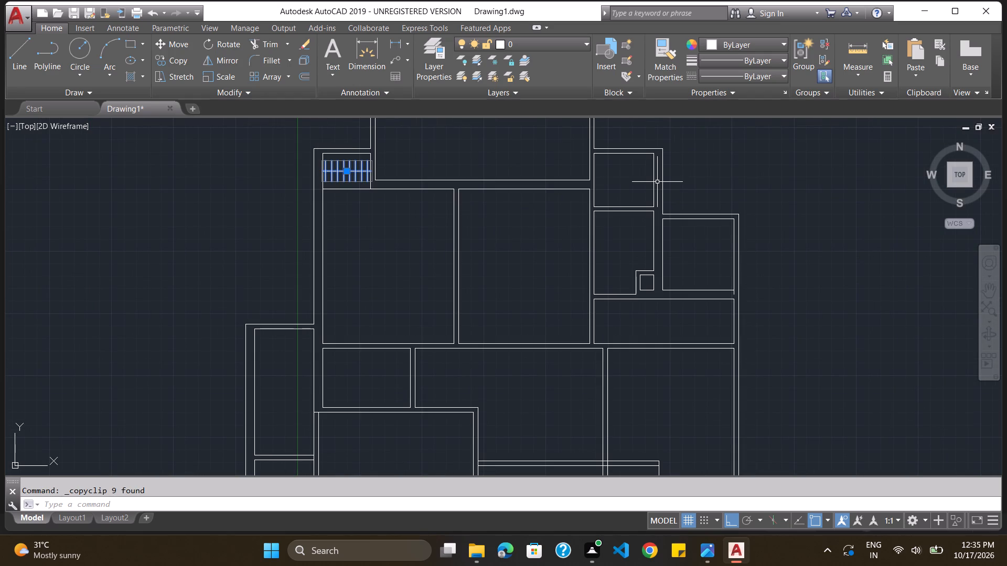
key("ctrl+v")
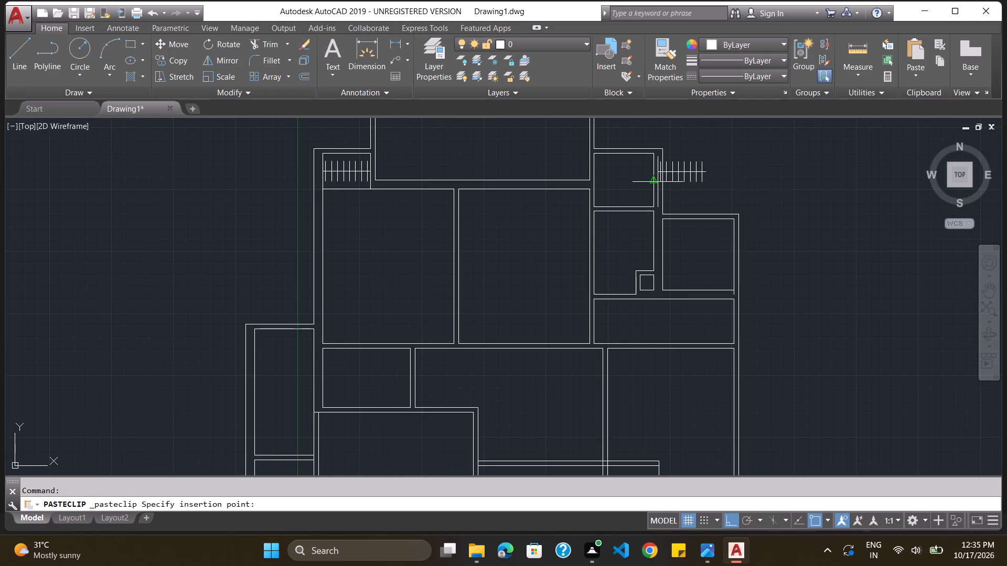
left_click(689, 183)
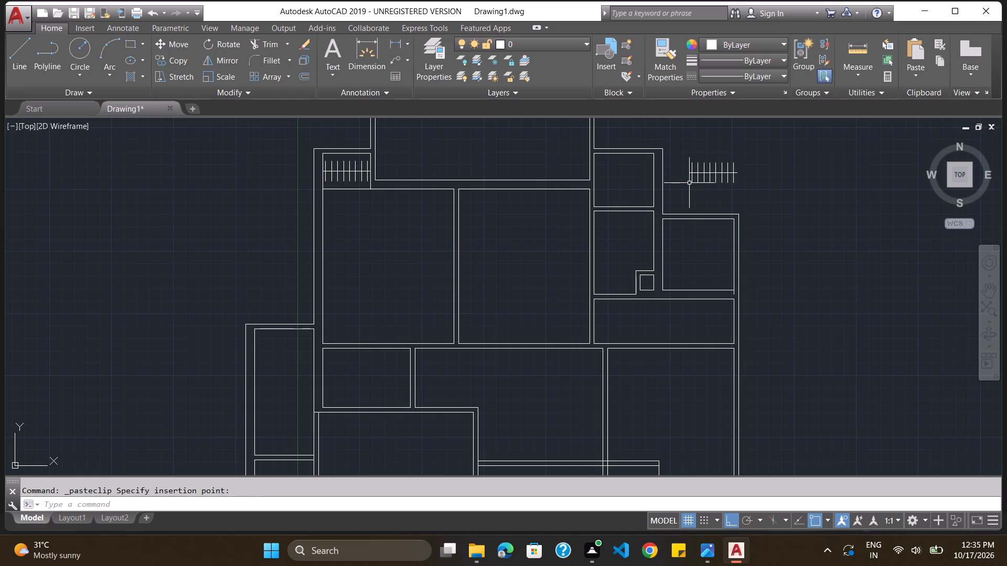
key("Escape")
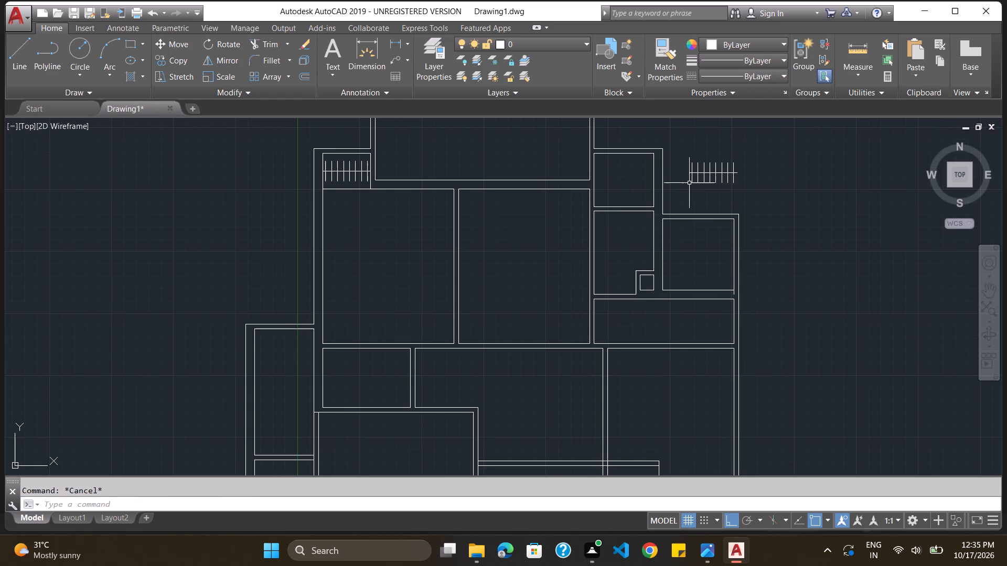
Rotate the copied cross-line set by 270° about the east end of its centre line, with Ortho on.
type("ro")
key("Return")
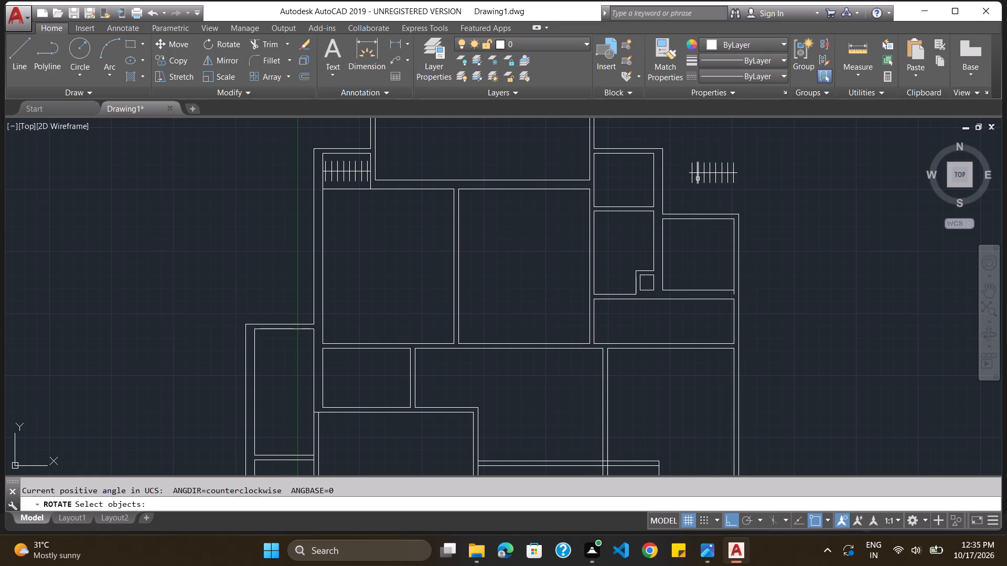
left_click_drag(684, 167, 684, 168)
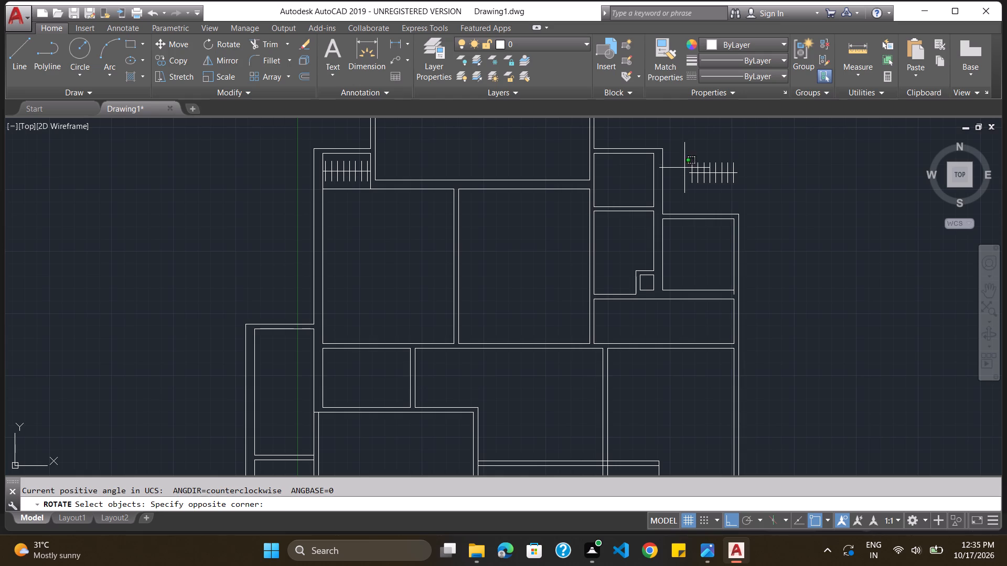
left_click_drag(684, 168, 747, 147)
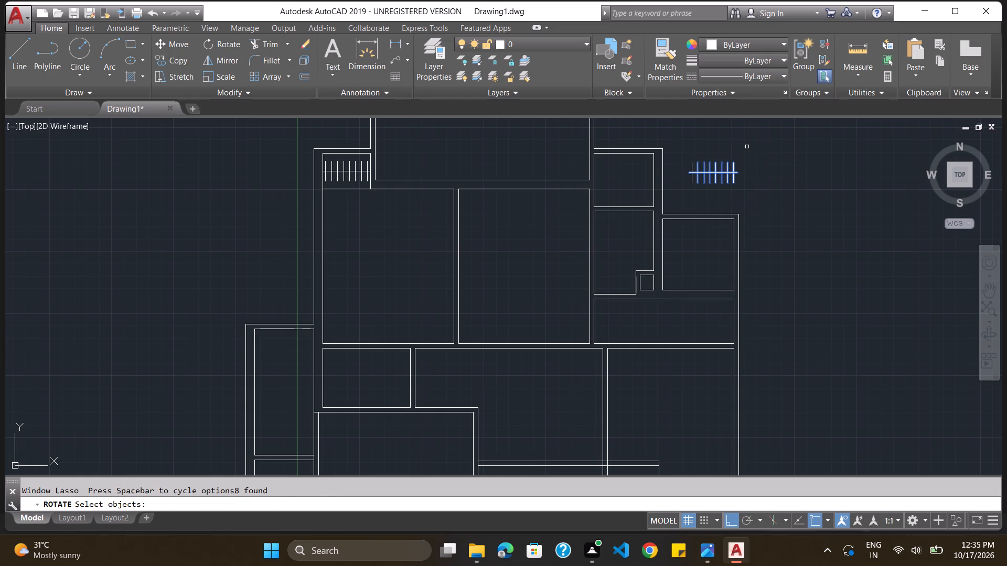
left_click_drag(682, 162, 752, 179)
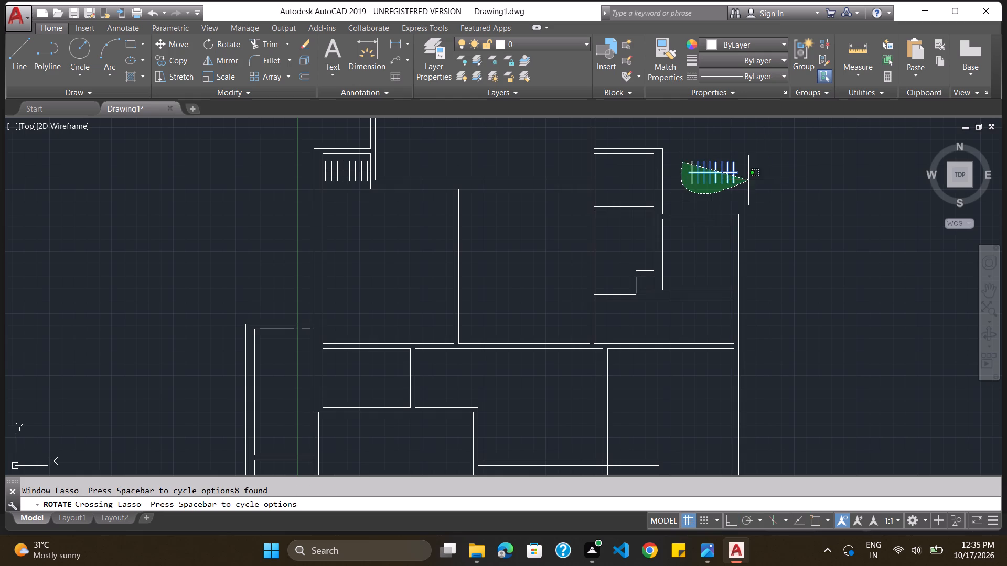
left_click_drag(752, 179, 774, 124)
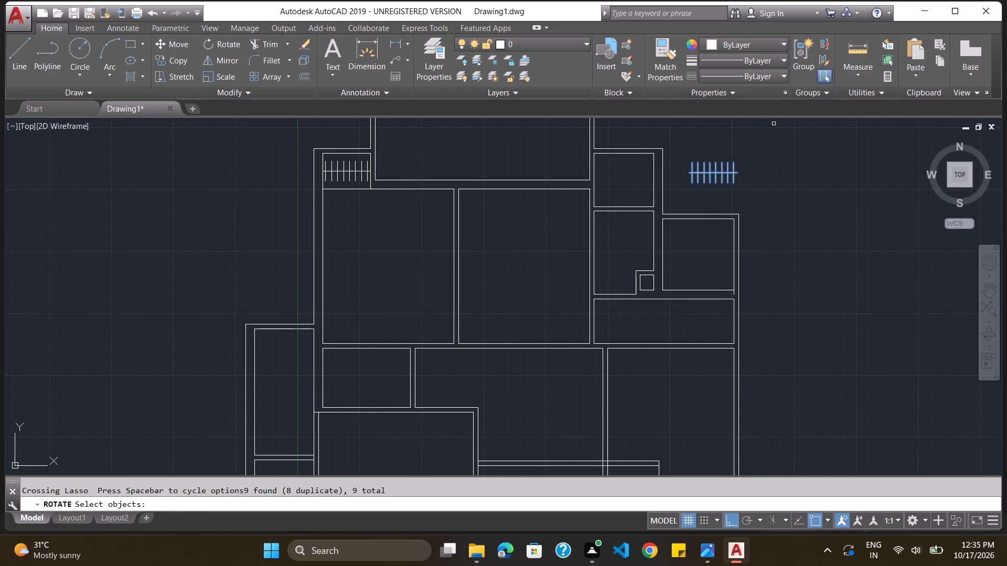
key("Return")
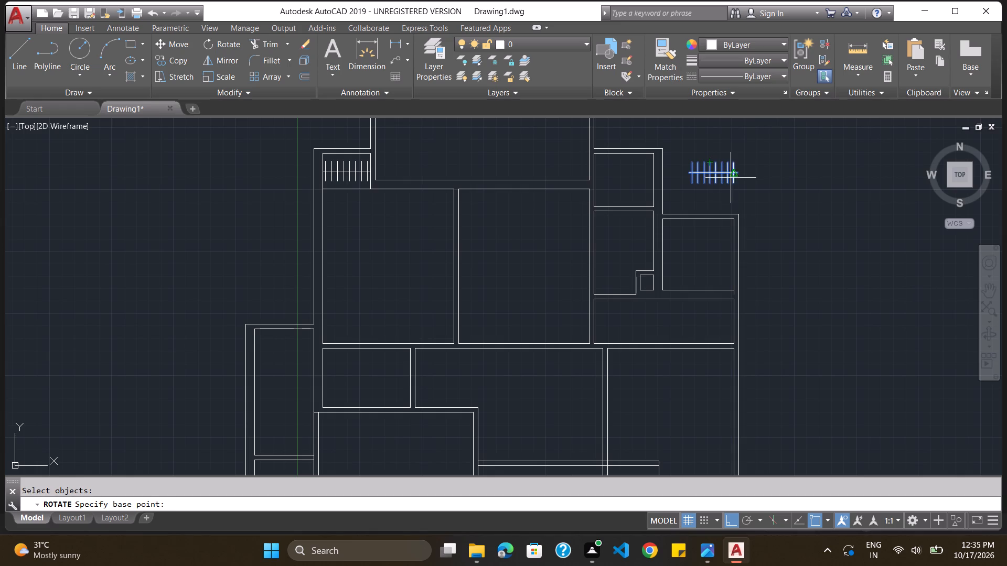
left_click_drag(736, 173, 729, 188)
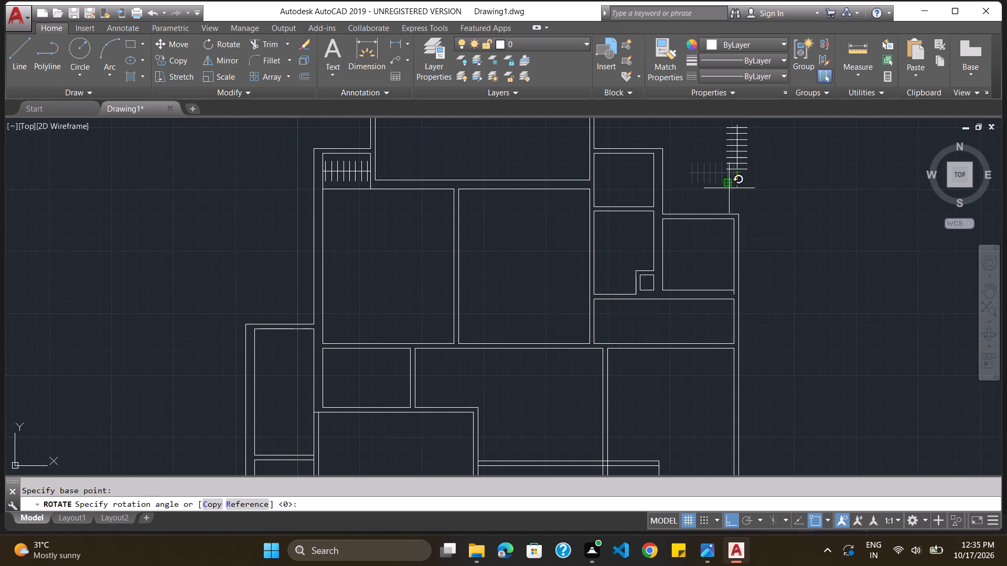
left_click_drag(729, 188, 818, 361)
left_click(812, 520)
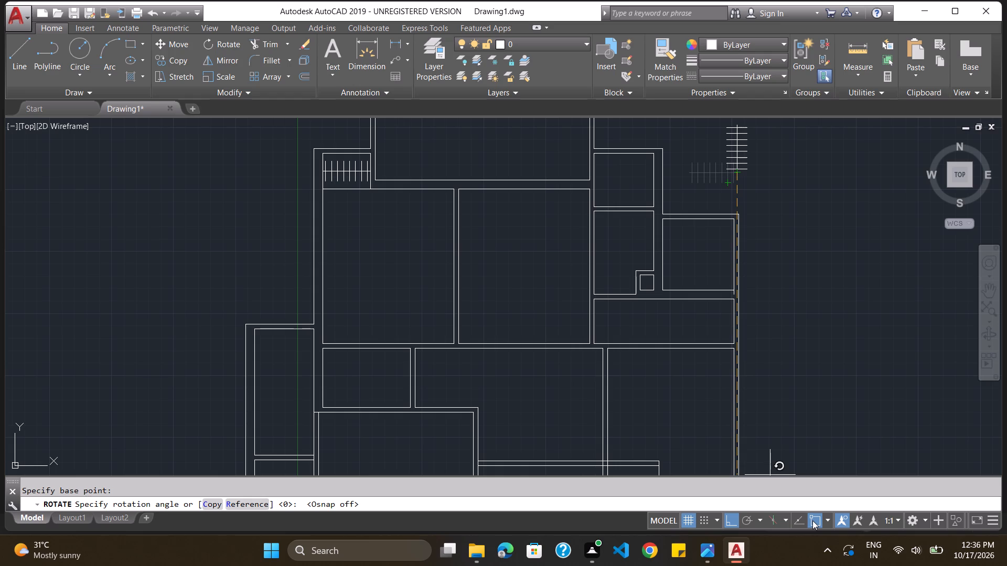
left_click(812, 520)
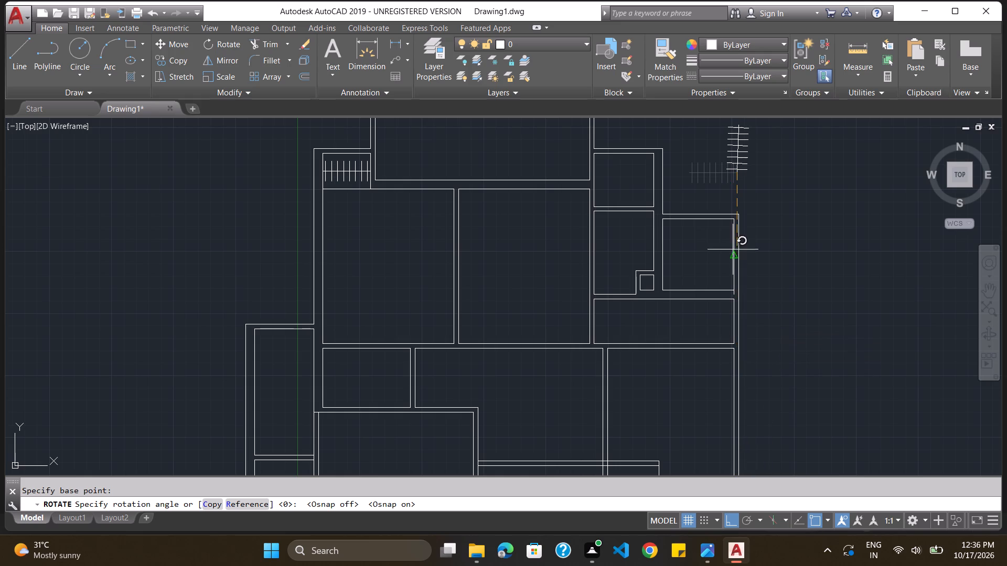
left_click(722, 191)
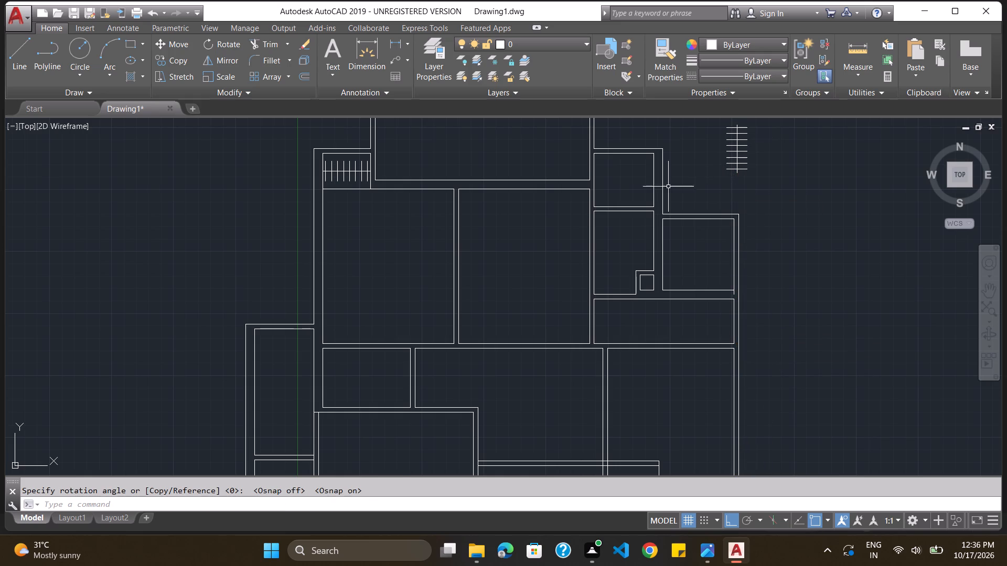
Move the rotated cross-line set by its centre line's south end into the small northeastern room, against the east wall, with Ortho and object snap off.
left_click(350, 497)
key("m")
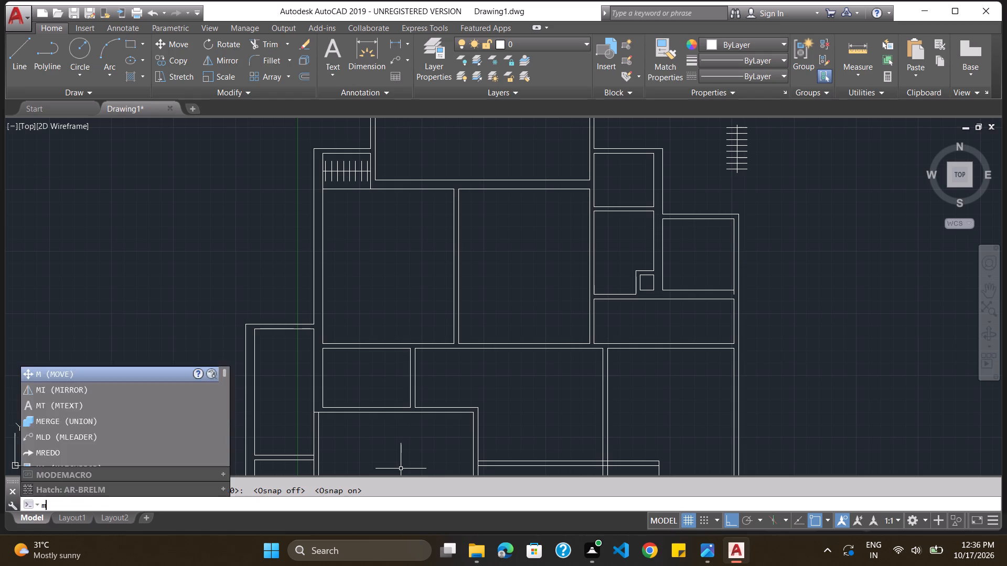
key("Return")
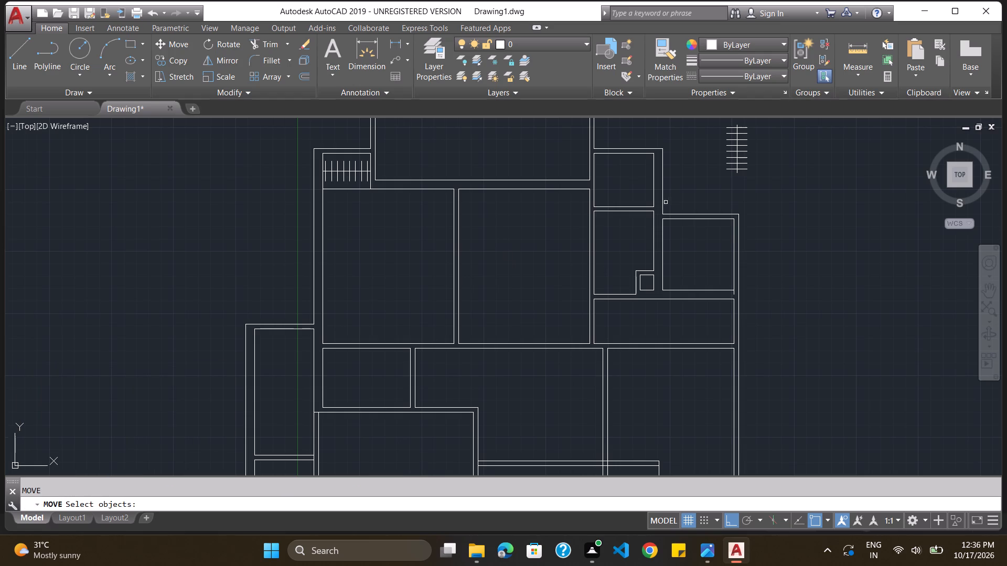
left_click_drag(715, 128, 718, 182)
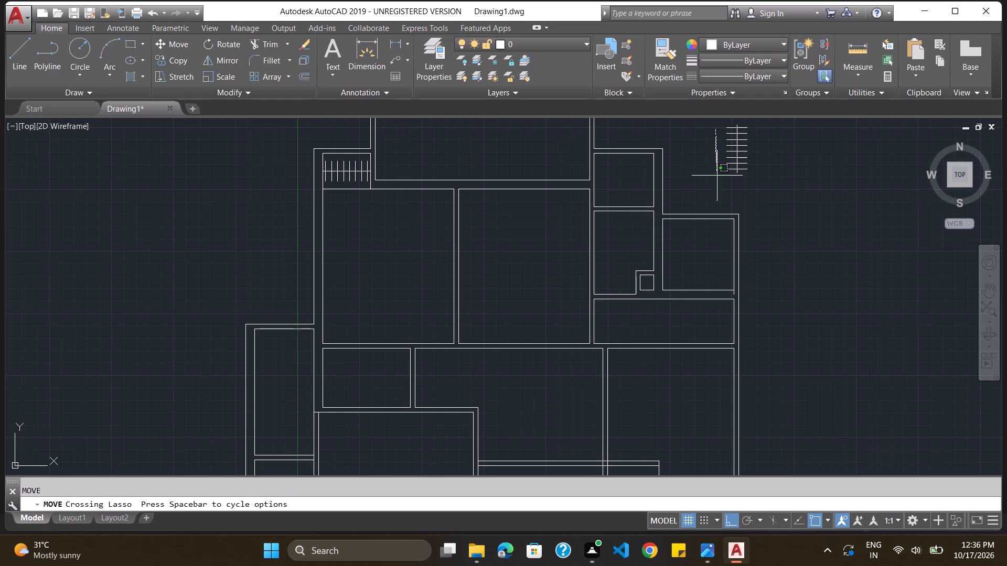
left_click_drag(718, 182, 748, 160)
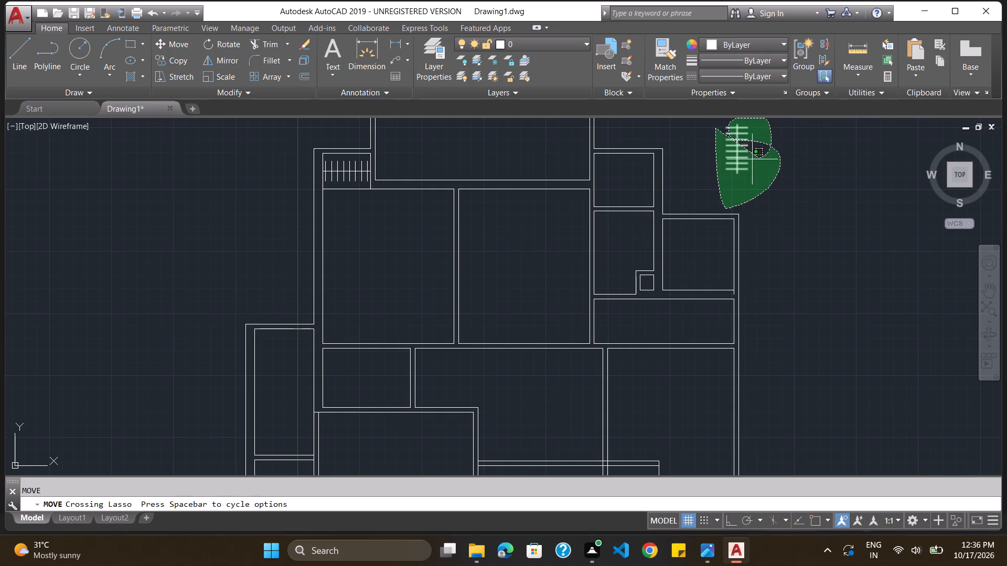
left_click_drag(748, 160, 726, 138)
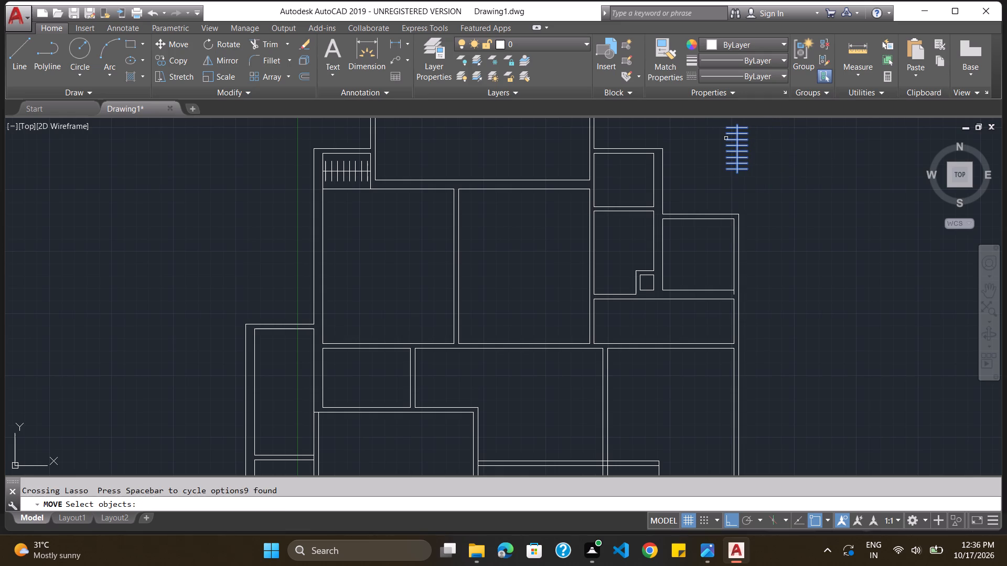
key("Return")
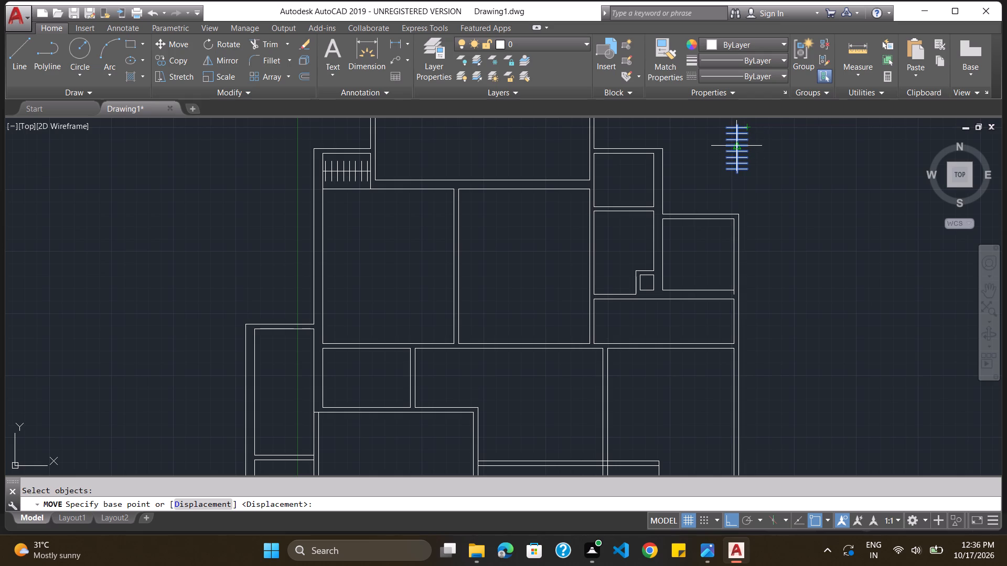
left_click_drag(736, 172, 670, 210)
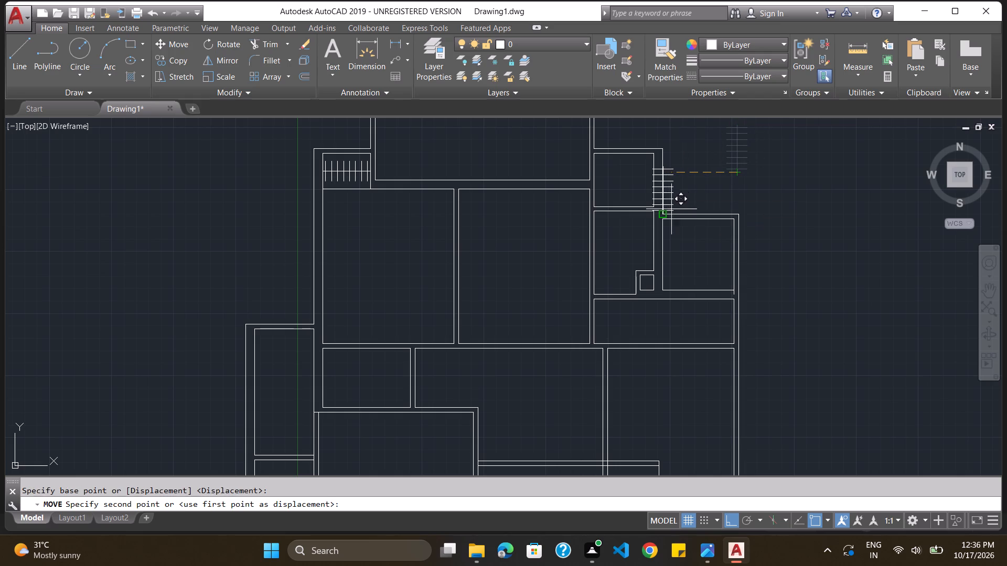
left_click_drag(670, 210, 648, 215)
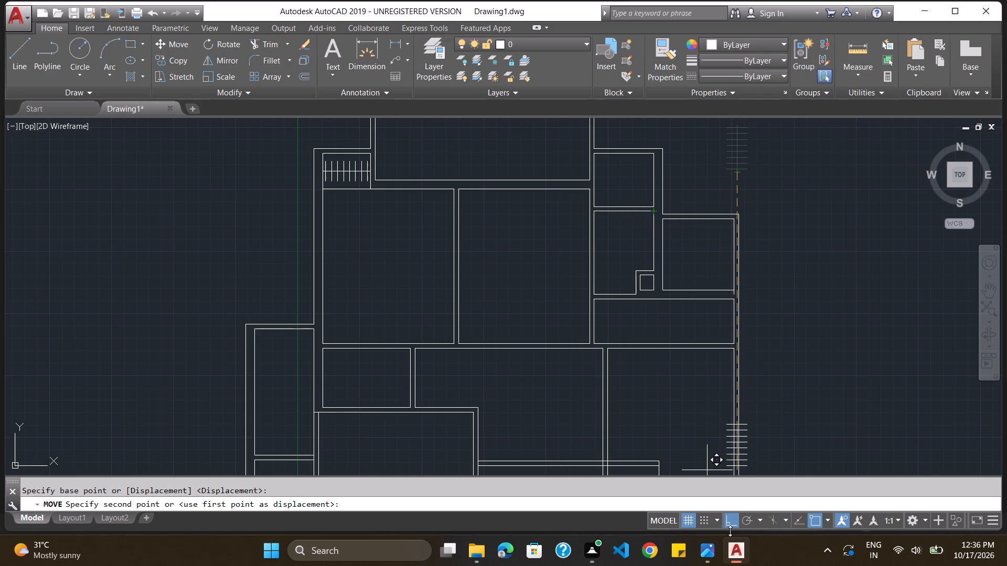
left_click(730, 529)
left_click(730, 526)
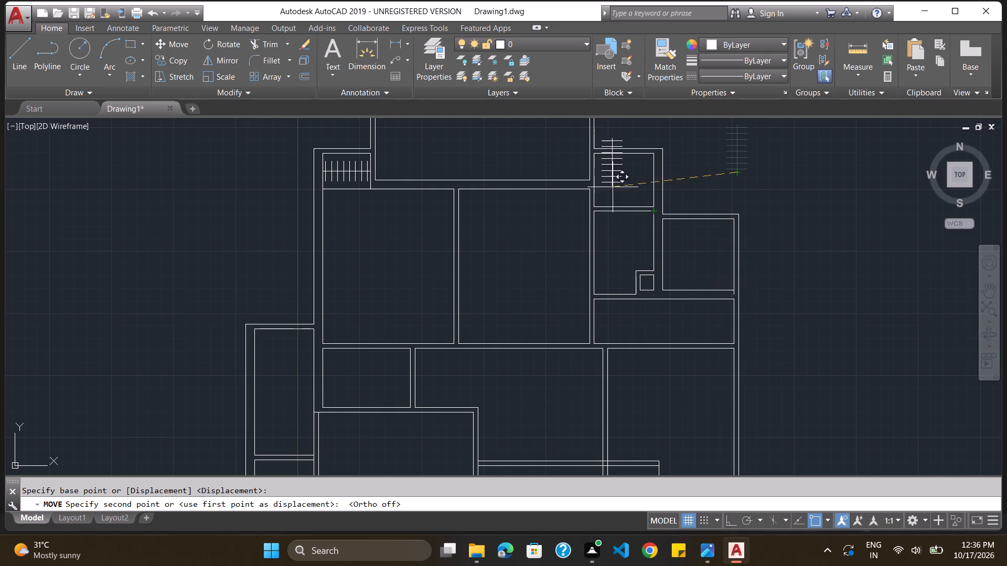
scroll(636, 203, "up", 2, "ctrl")
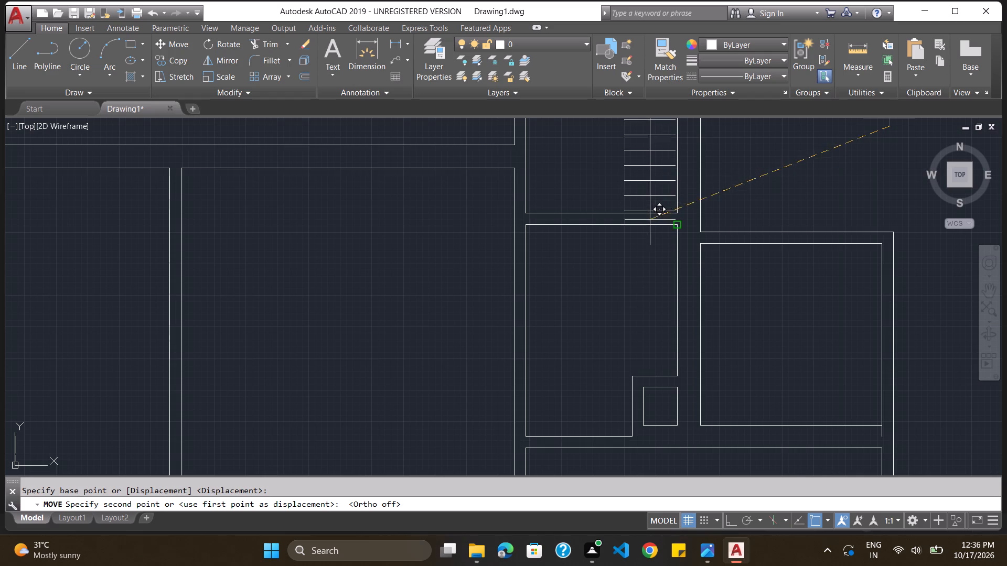
left_click(812, 520)
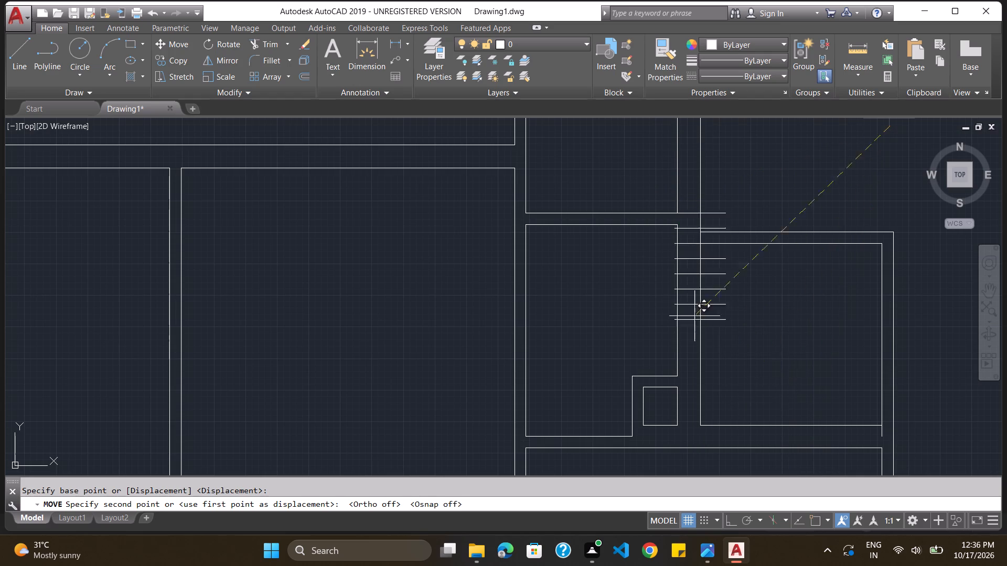
scroll(684, 289, "down", 1, "ctrl")
scroll(684, 289, "up", 1, "ctrl")
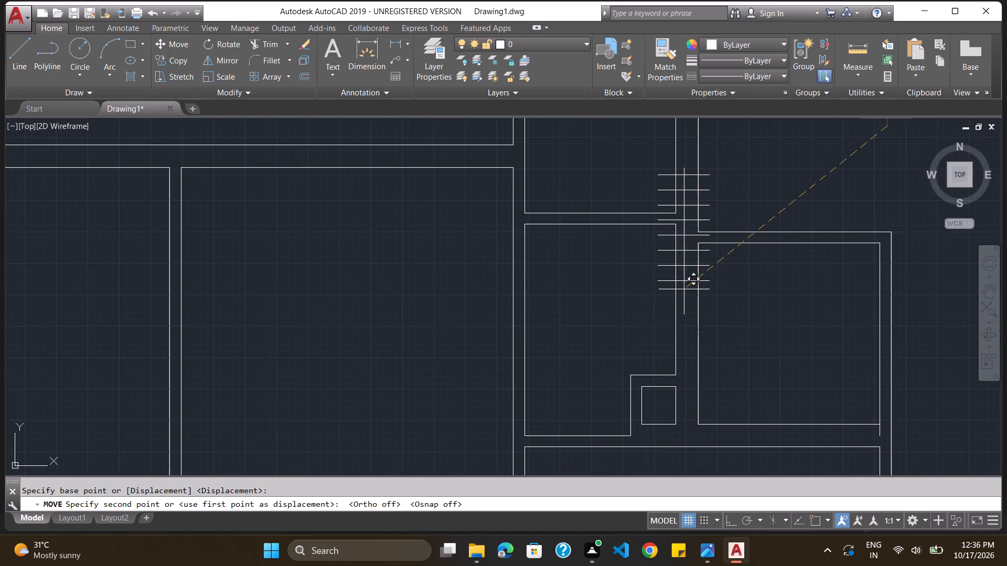
scroll(684, 289, "down", 2, "ctrl")
scroll(662, 251, "up", 1, "ctrl")
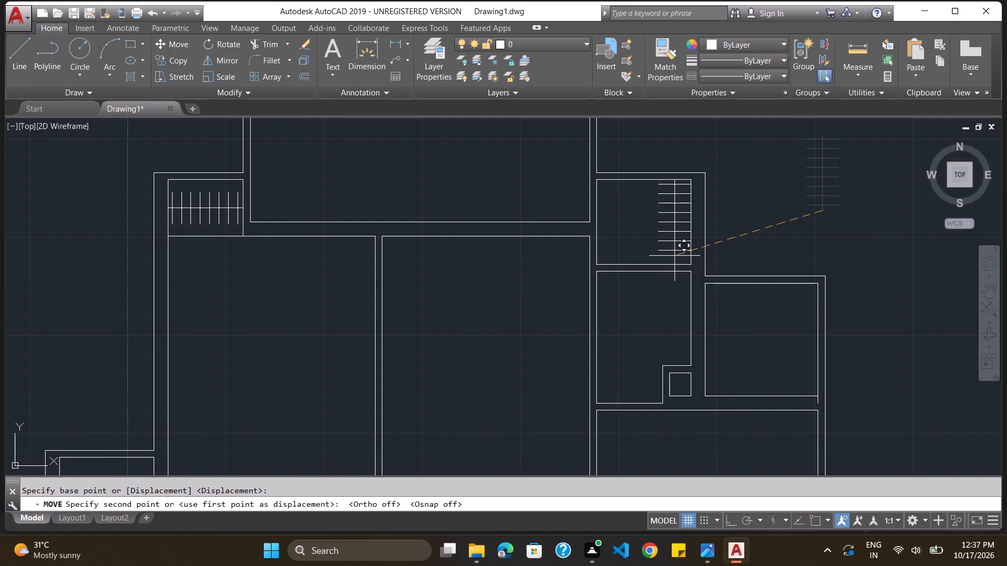
left_click(674, 256)
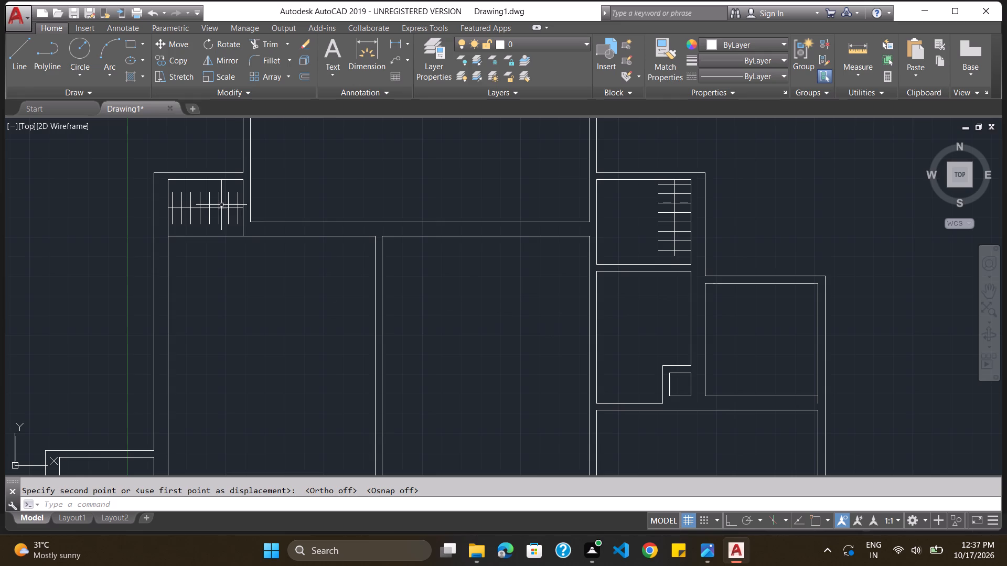
Draw a vertical line about 0'-5 5/8" long from the moved centre line's south end to the northeastern room's south wall, with Ortho on.
left_click(16, 61)
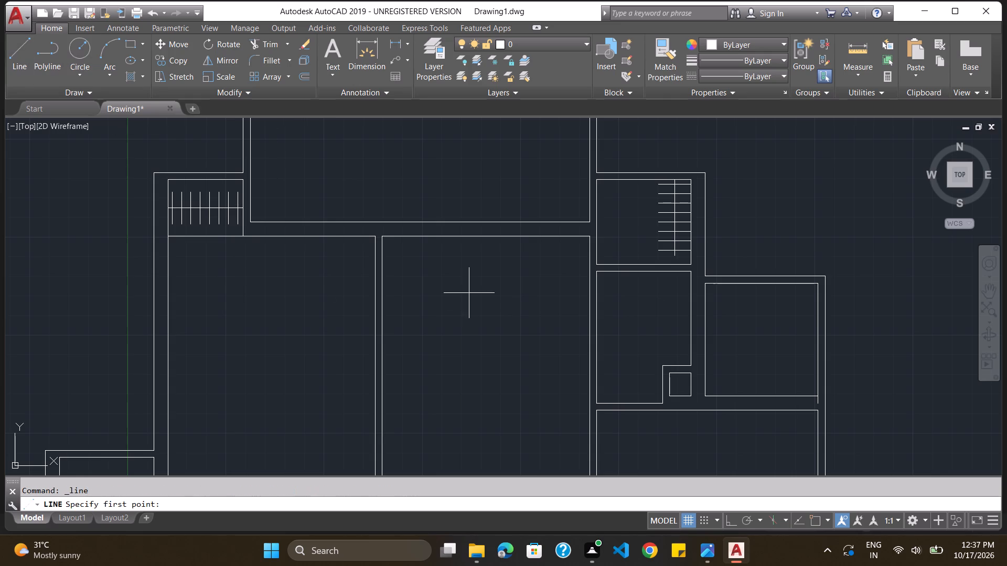
left_click(813, 521)
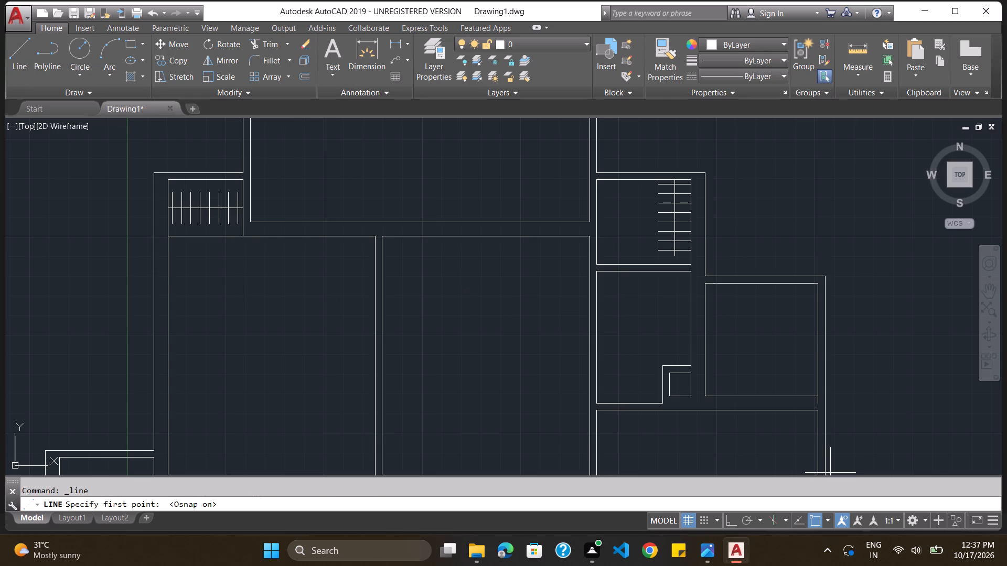
left_click(727, 516)
left_click_drag(673, 255, 674, 266)
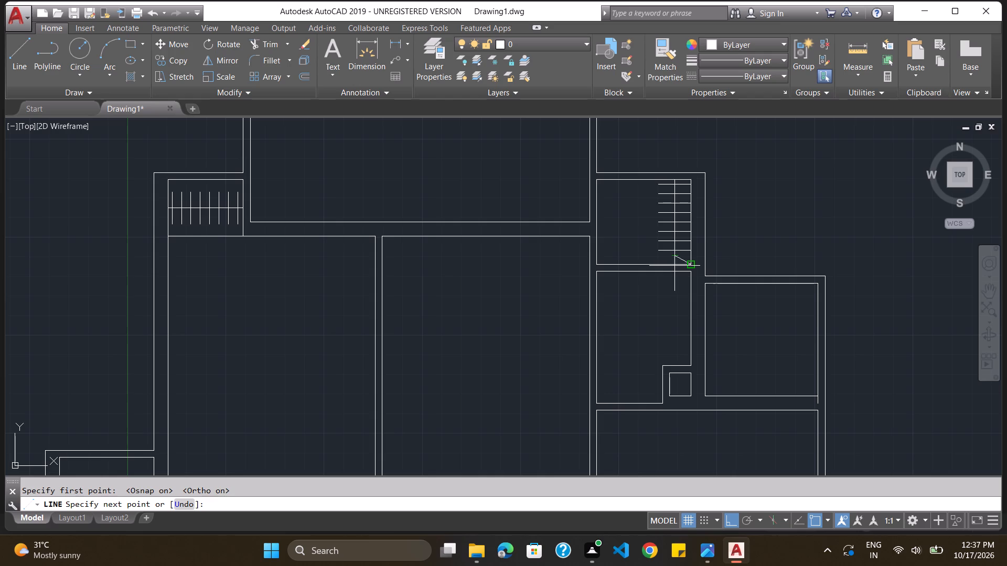
left_click_drag(674, 266, 870, 447)
left_click(817, 524)
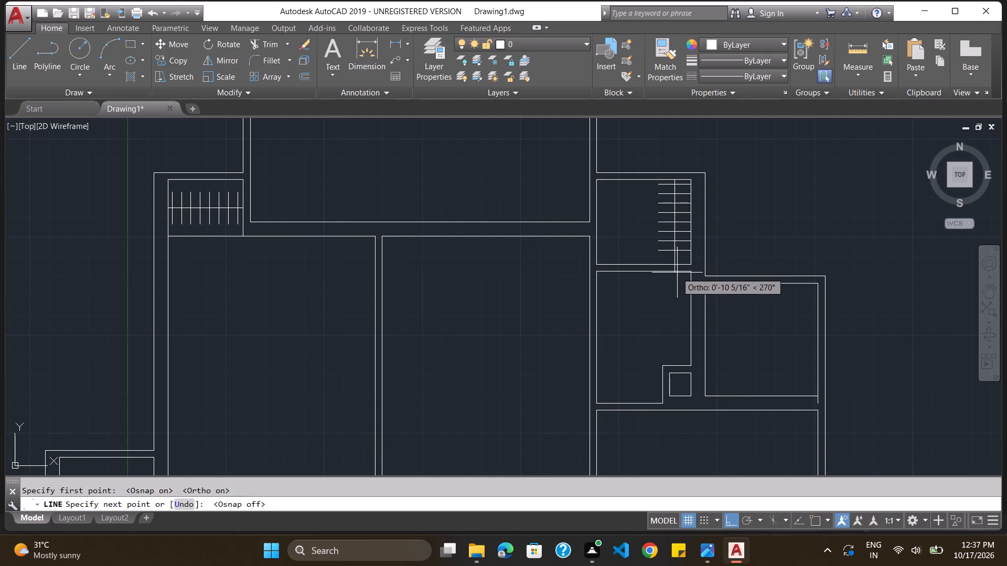
scroll(674, 265, "up", 6, "ctrl")
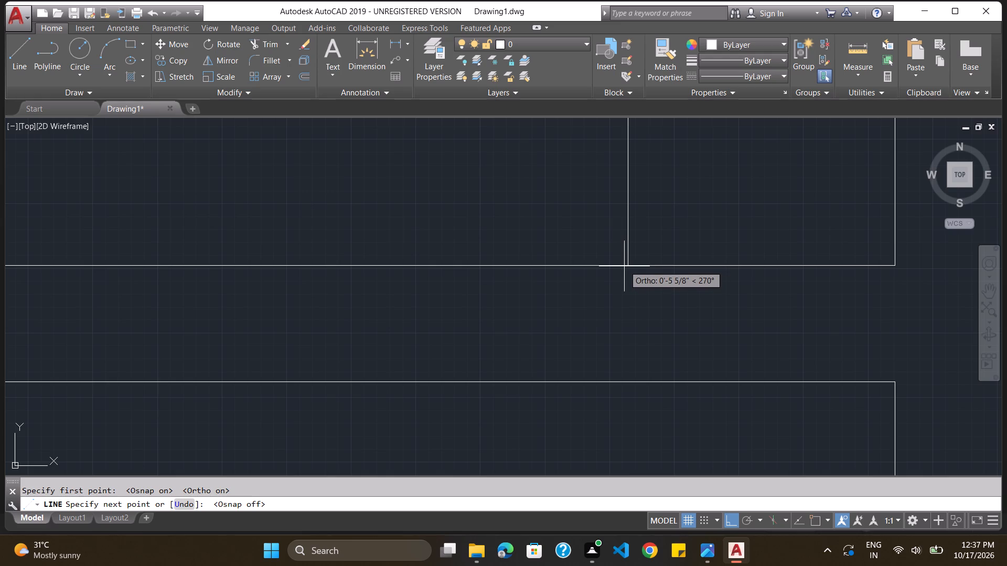
left_click(624, 266)
key("Escape")
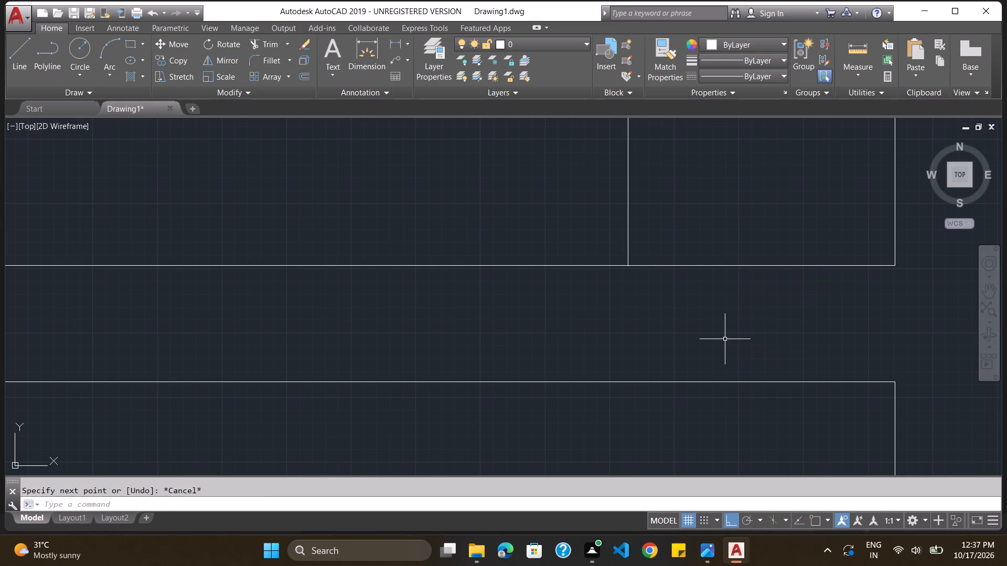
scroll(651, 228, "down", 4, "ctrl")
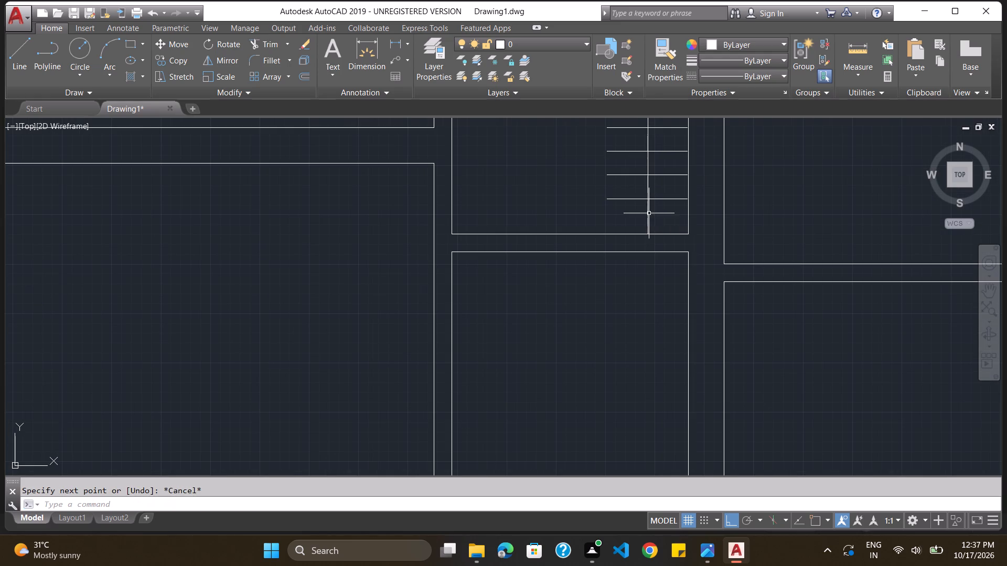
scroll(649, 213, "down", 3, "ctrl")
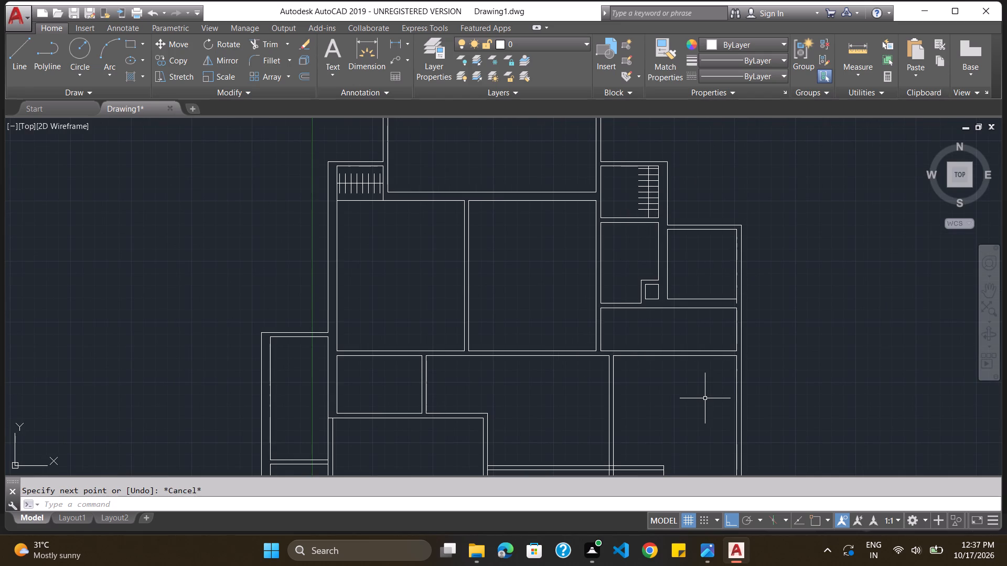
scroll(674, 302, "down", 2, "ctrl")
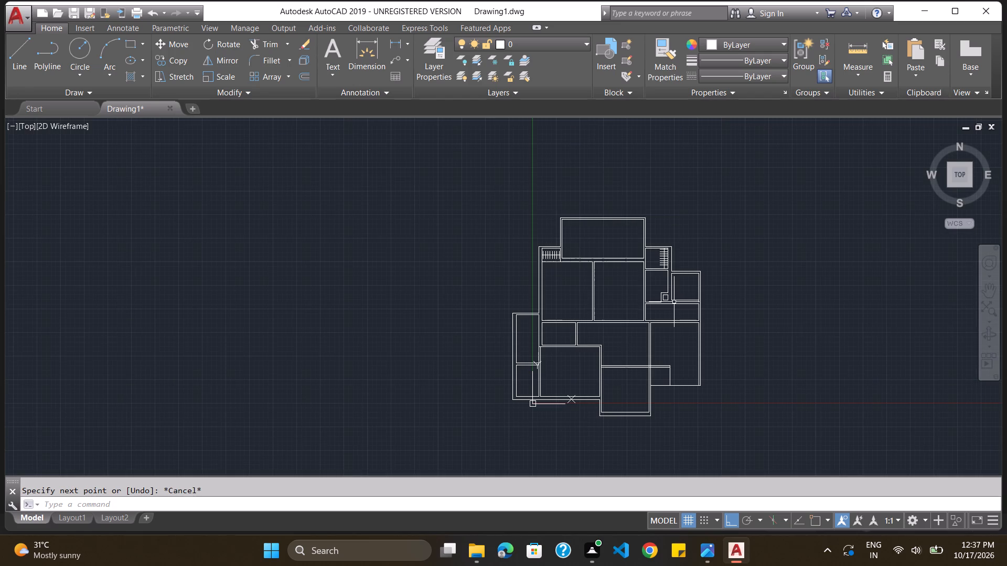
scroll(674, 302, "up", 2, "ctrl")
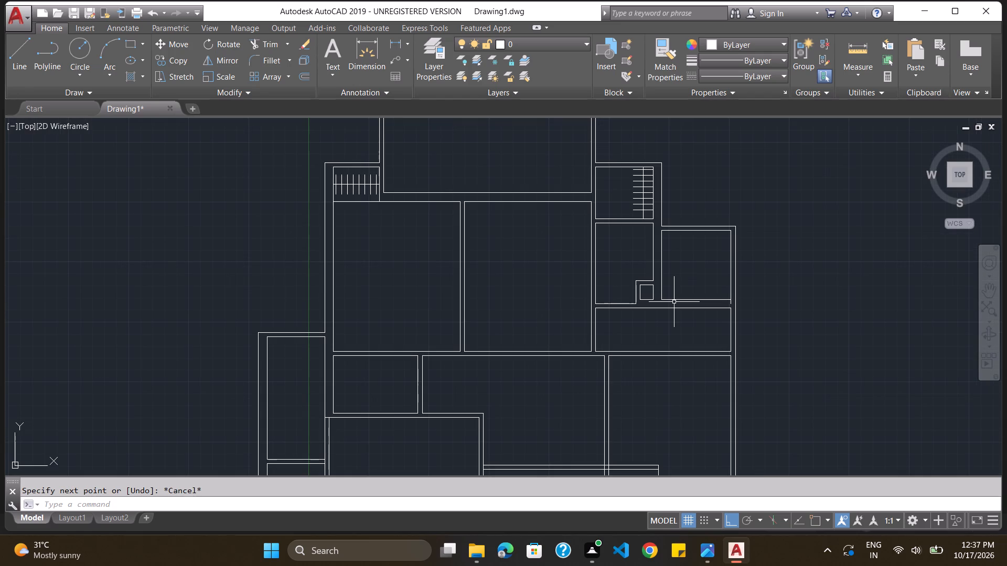
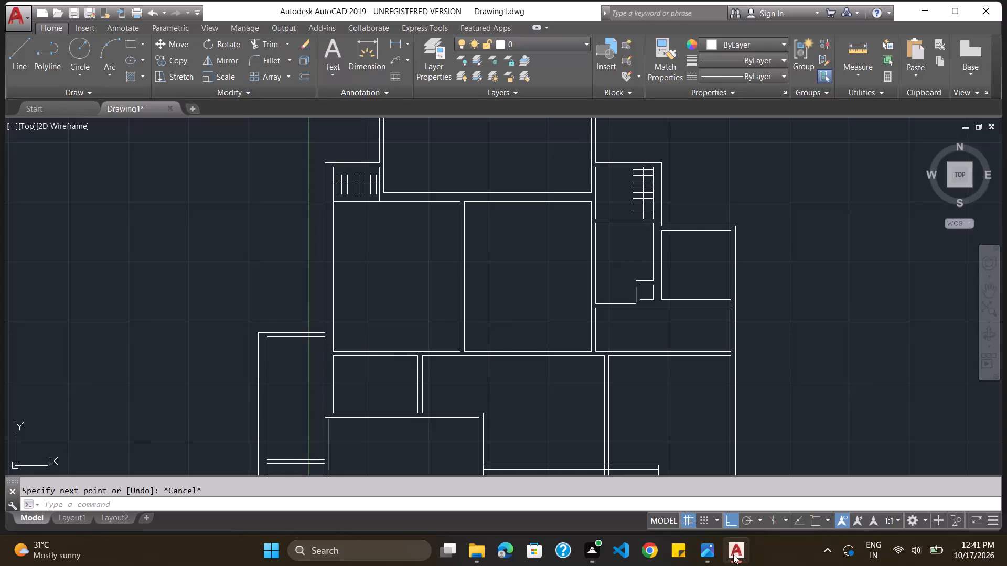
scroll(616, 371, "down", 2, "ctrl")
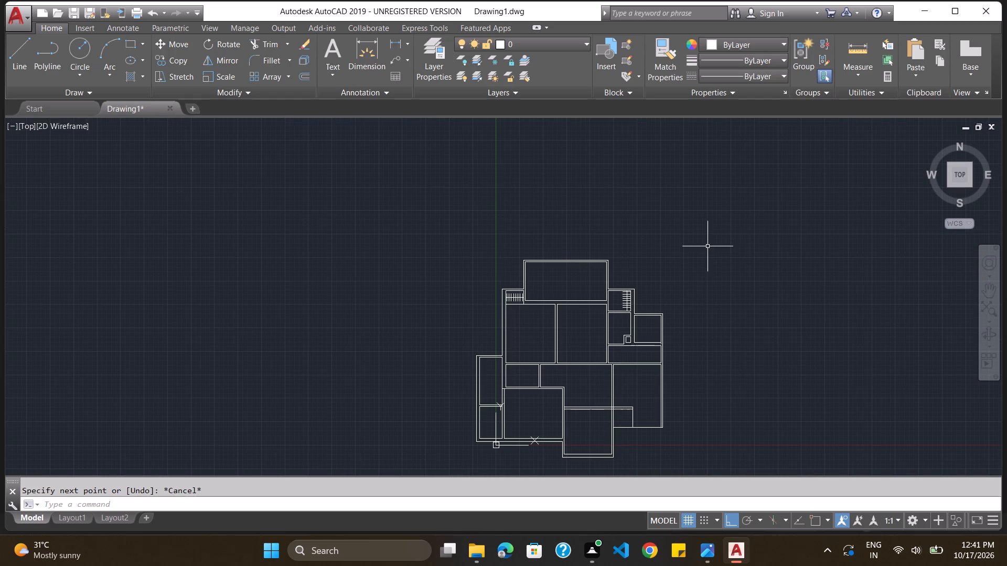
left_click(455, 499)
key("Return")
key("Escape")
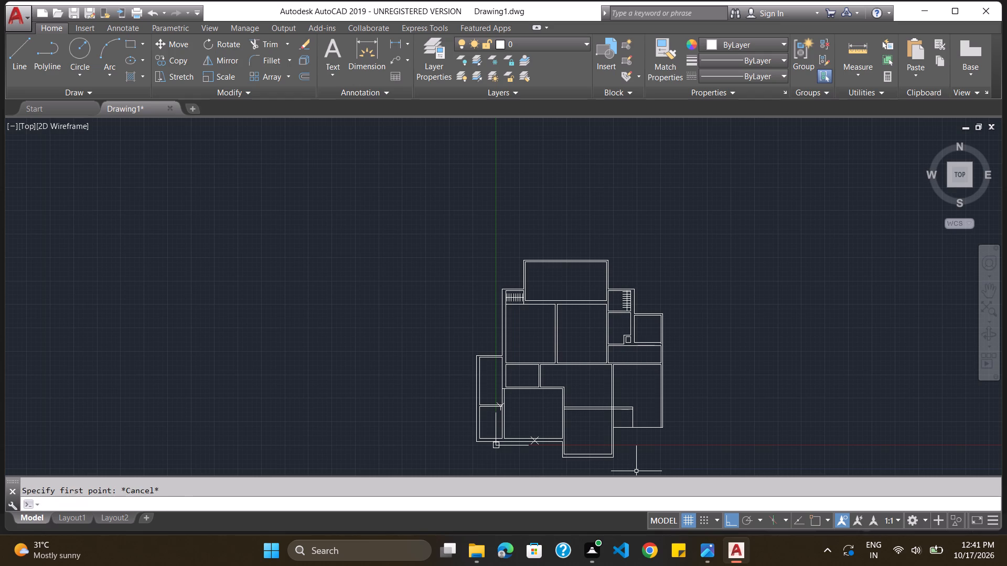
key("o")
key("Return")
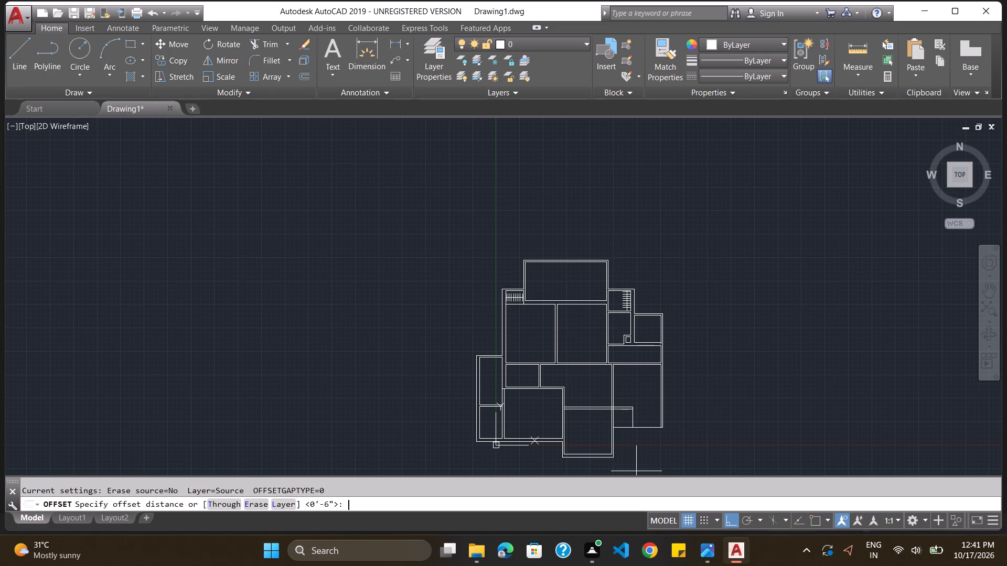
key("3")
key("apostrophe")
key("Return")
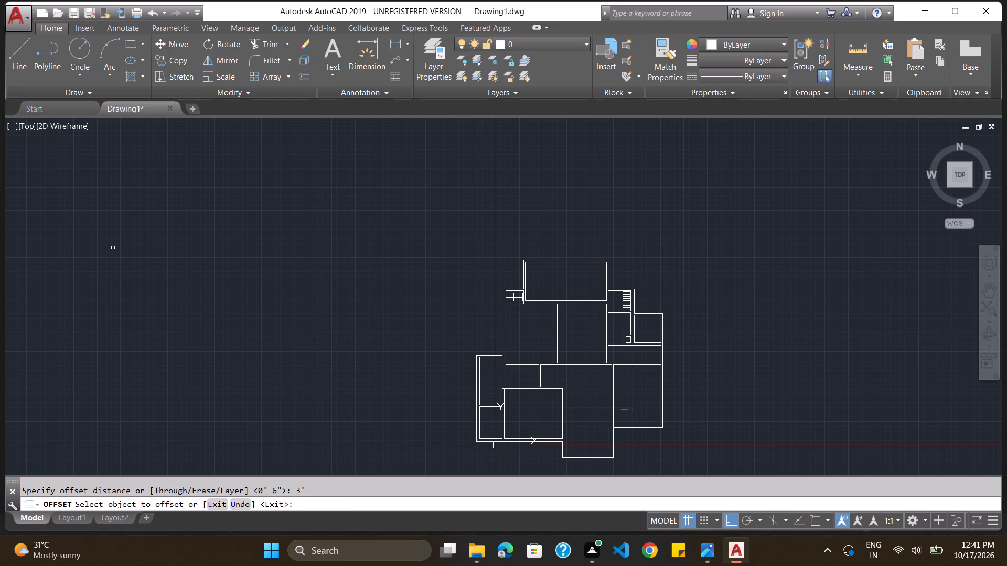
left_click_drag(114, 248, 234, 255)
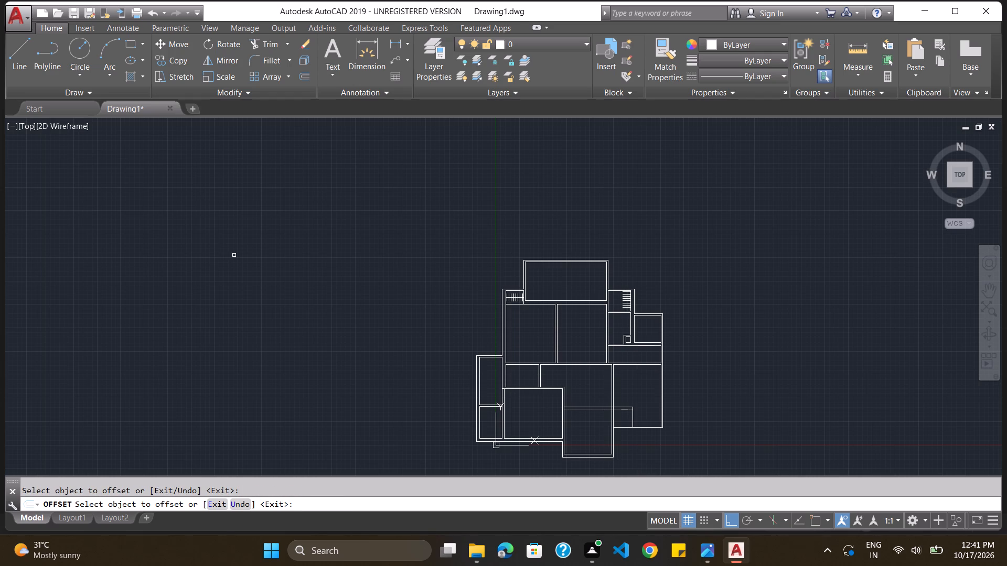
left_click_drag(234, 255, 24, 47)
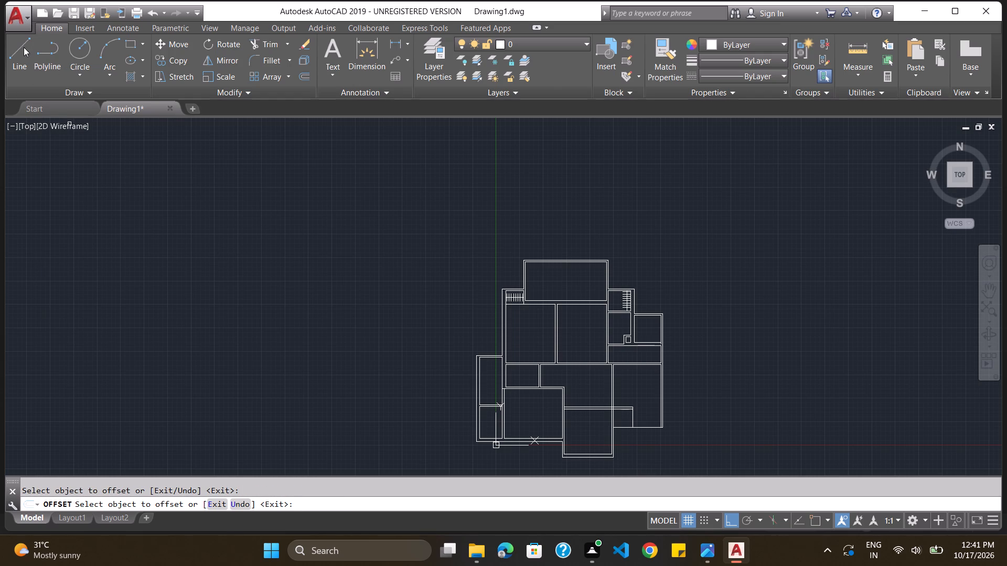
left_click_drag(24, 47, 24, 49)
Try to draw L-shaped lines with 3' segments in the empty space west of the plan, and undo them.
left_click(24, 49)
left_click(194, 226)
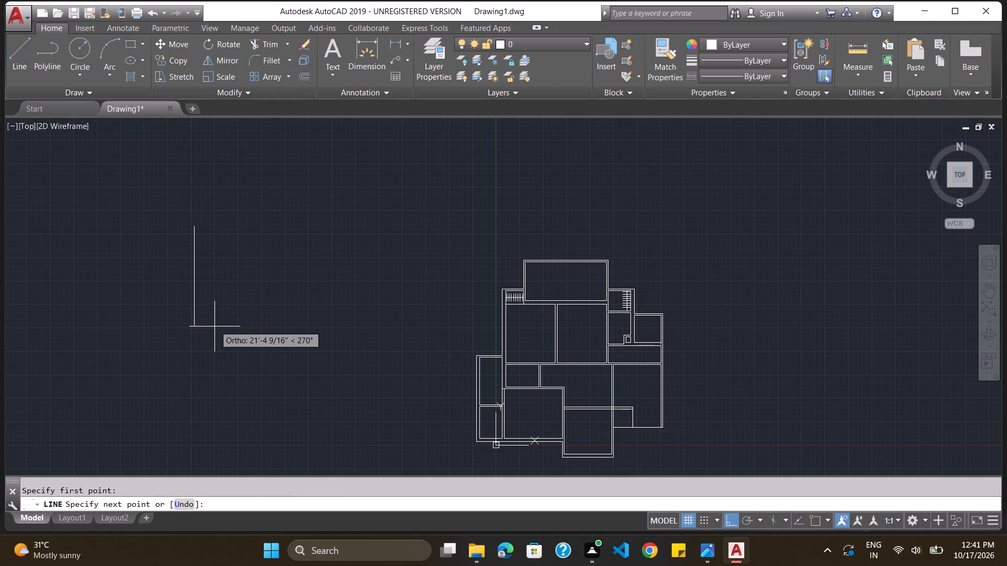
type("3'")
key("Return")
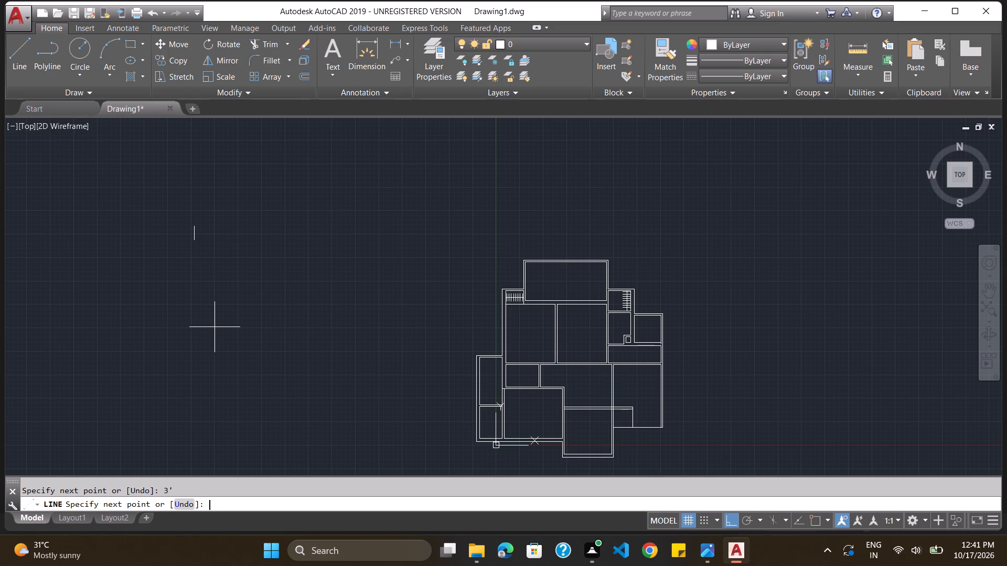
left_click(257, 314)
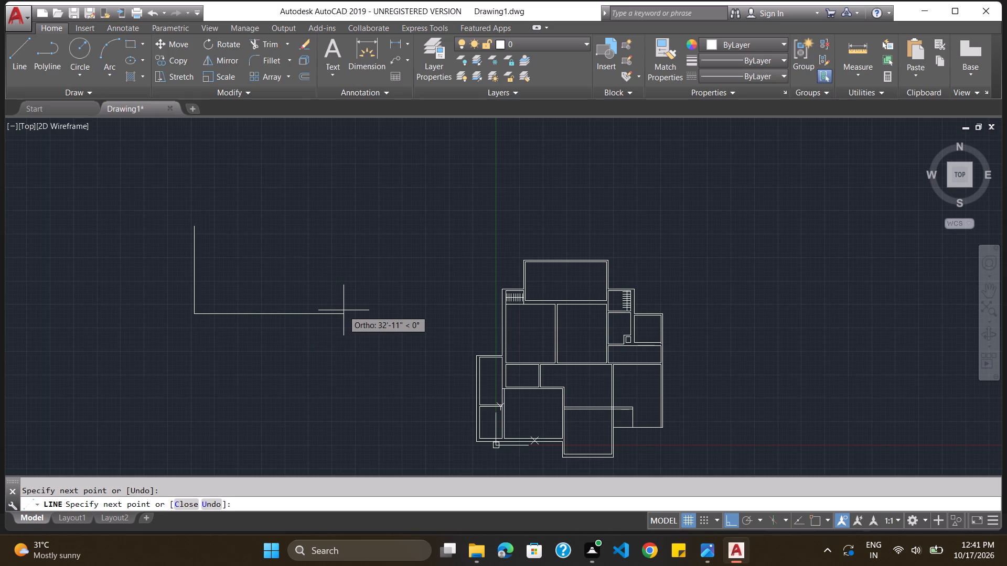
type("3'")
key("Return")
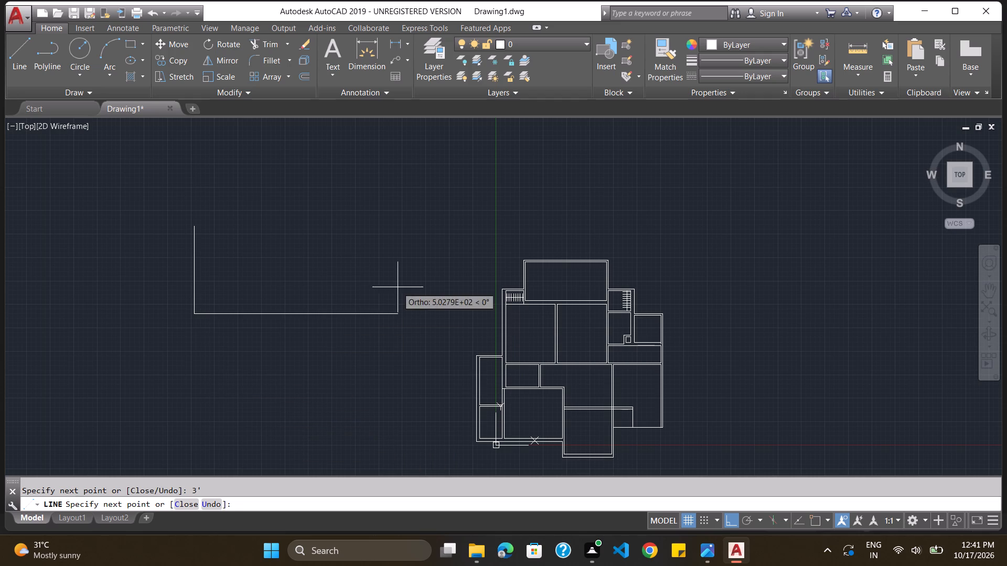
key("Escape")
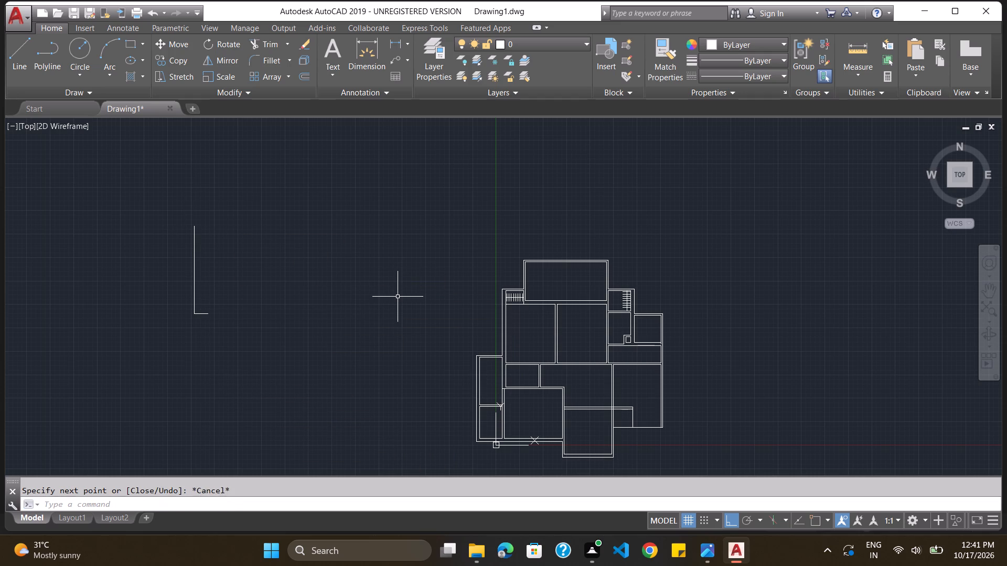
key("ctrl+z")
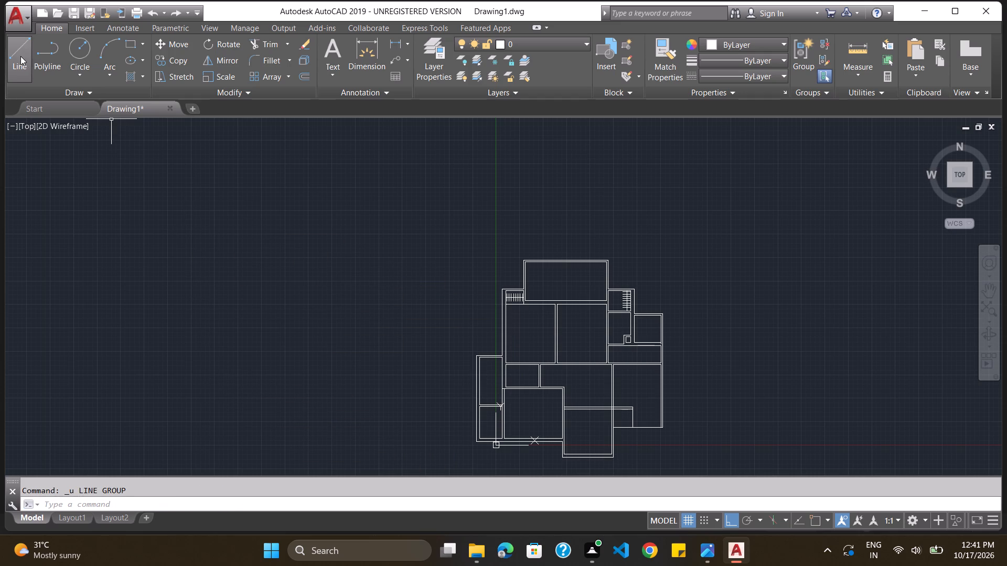
Draw an L in the empty space west of the plan: a 3' line downward and a 3' line east from its lower end.
left_click(20, 56)
left_click(175, 296)
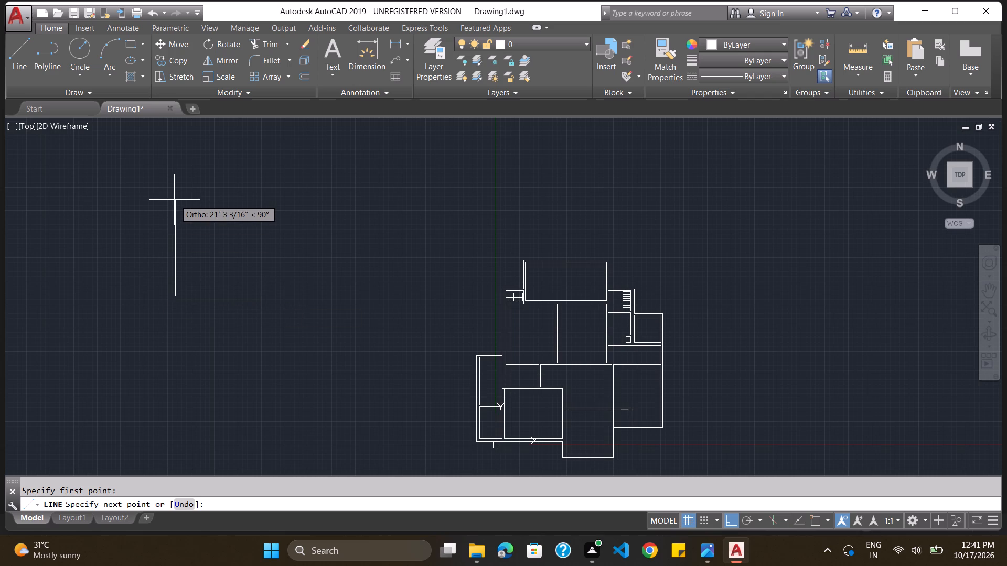
type("3'")
key("Return")
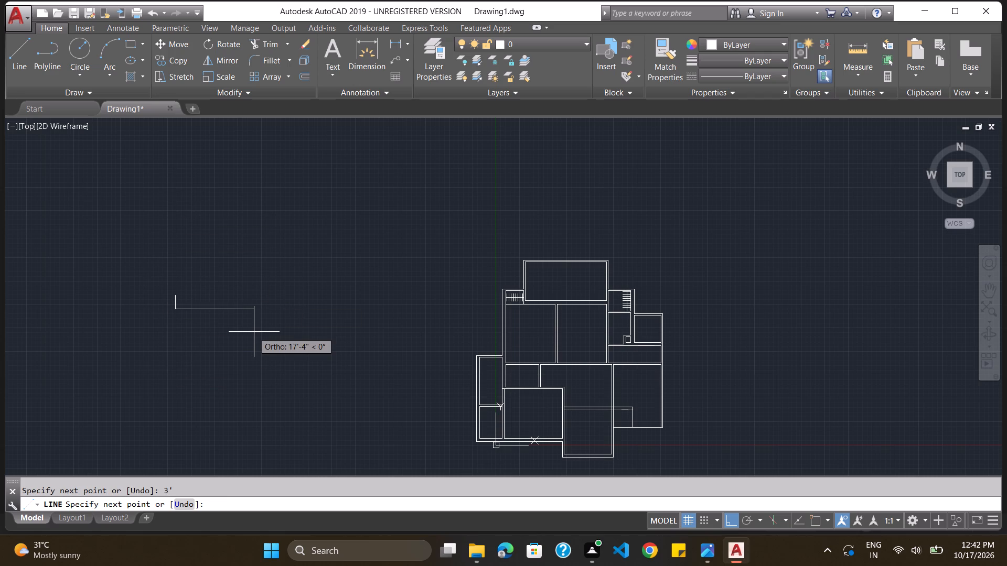
key("3")
key("apostrophe")
key("Return")
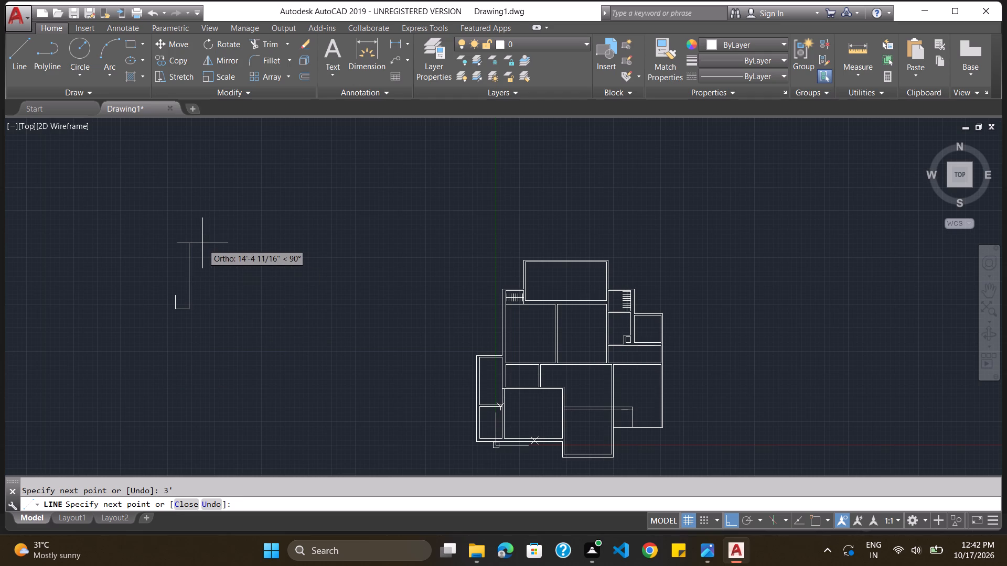
key("Escape")
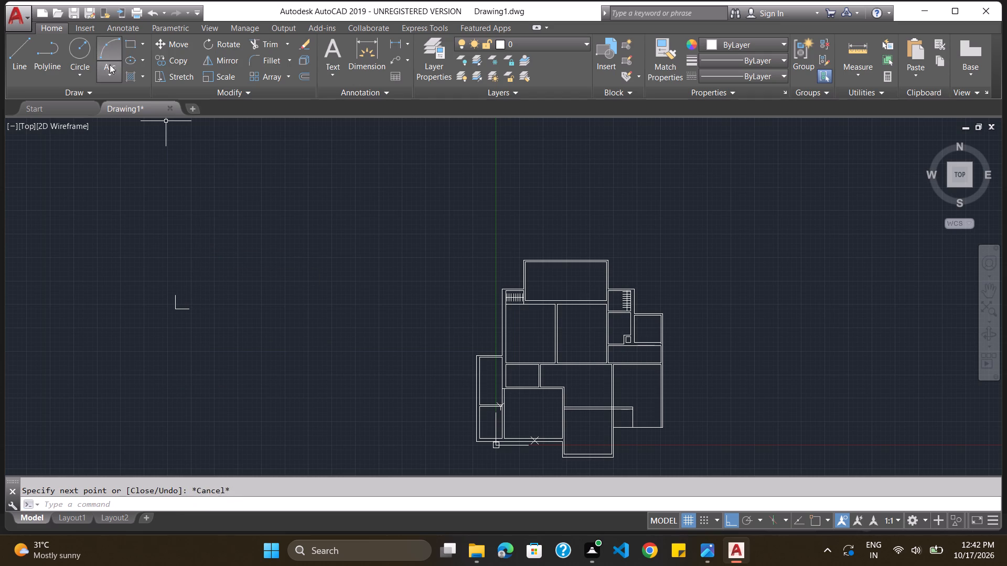
Start a three-point arc for the L-shaped lines and turn on object snap.
left_click(108, 46)
scroll(181, 187, "up", 2, "ctrl")
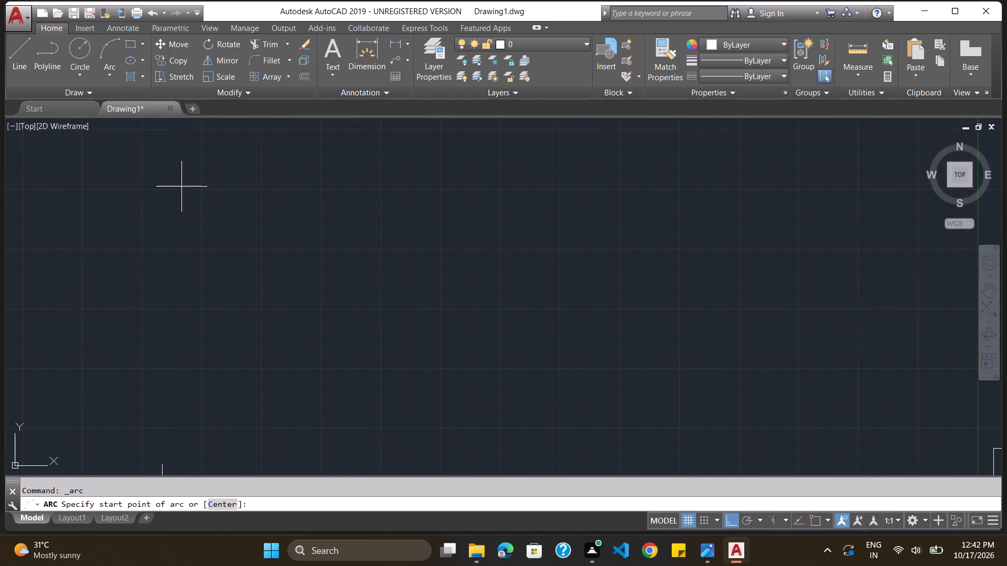
scroll(130, 334, "down", 2, "ctrl")
scroll(154, 459, "up", 1, "ctrl")
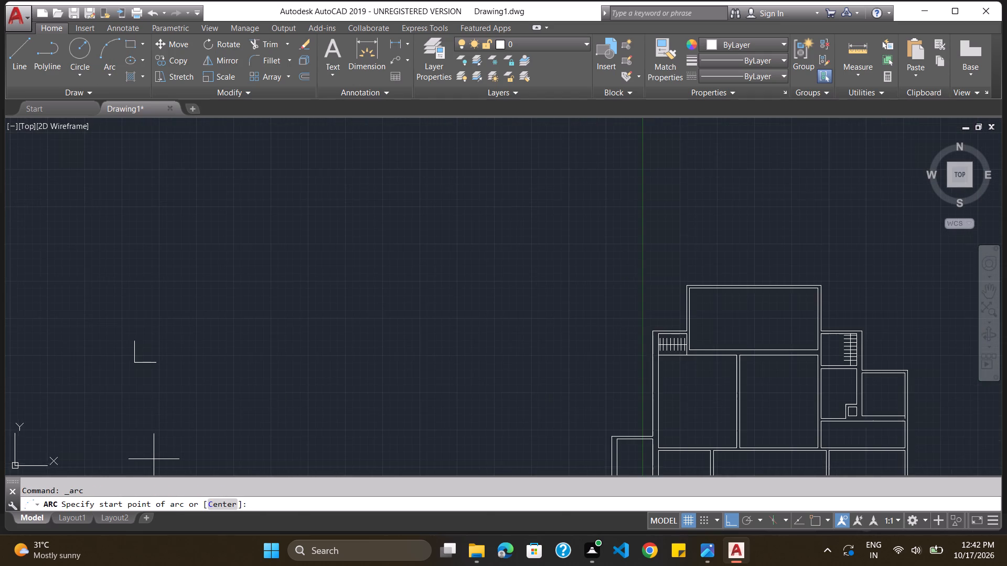
scroll(154, 459, "up", 3, "ctrl")
scroll(154, 459, "down", 1, "ctrl")
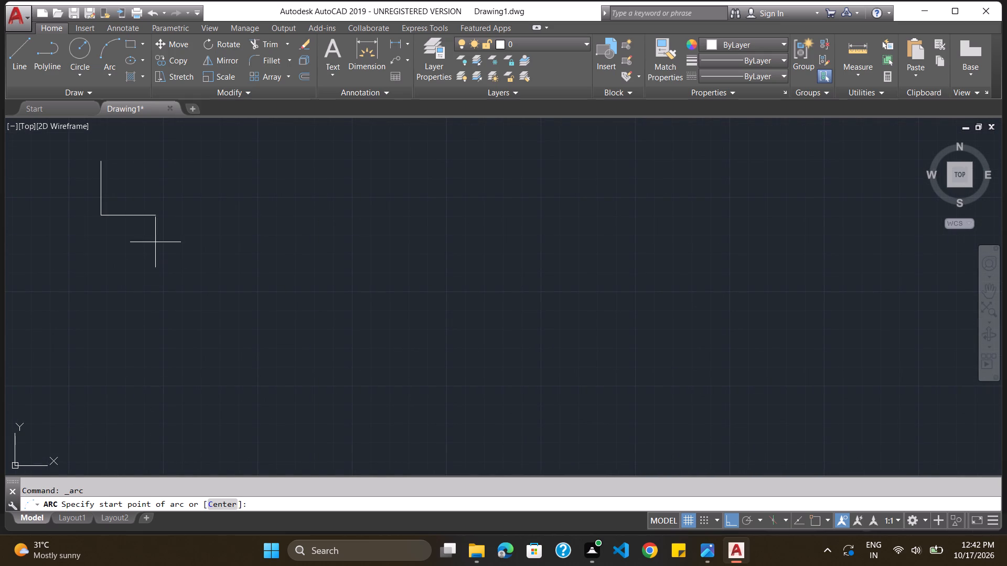
left_click(810, 517)
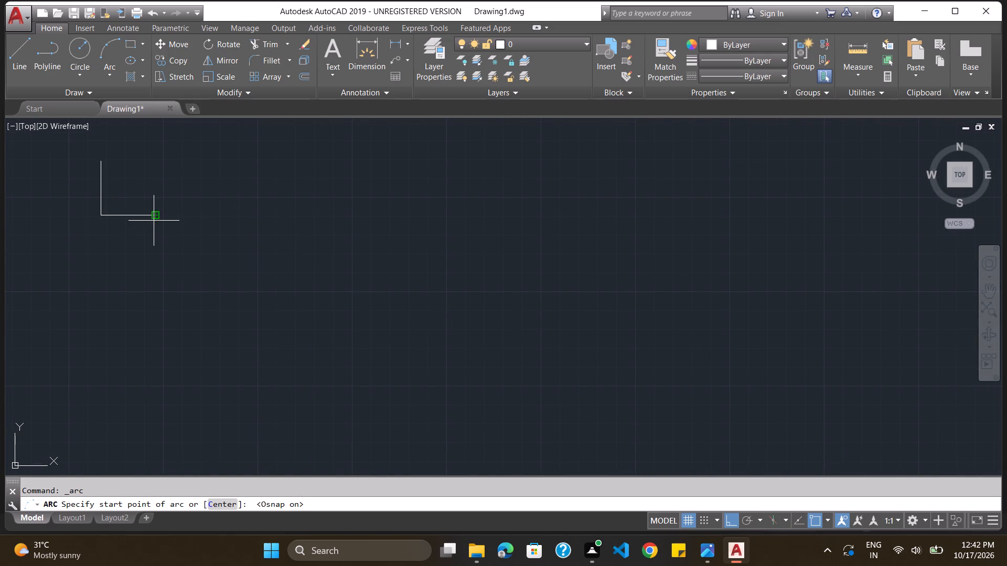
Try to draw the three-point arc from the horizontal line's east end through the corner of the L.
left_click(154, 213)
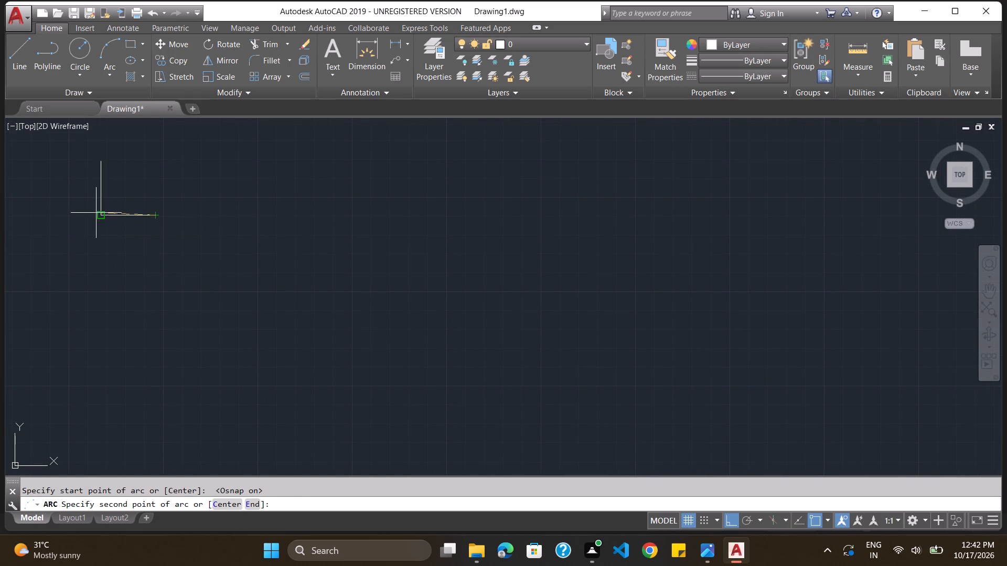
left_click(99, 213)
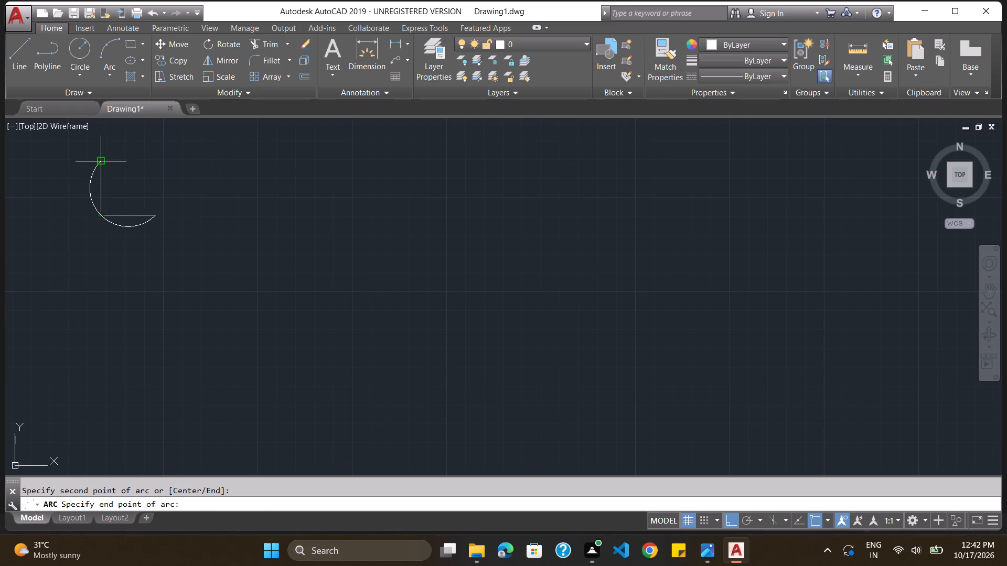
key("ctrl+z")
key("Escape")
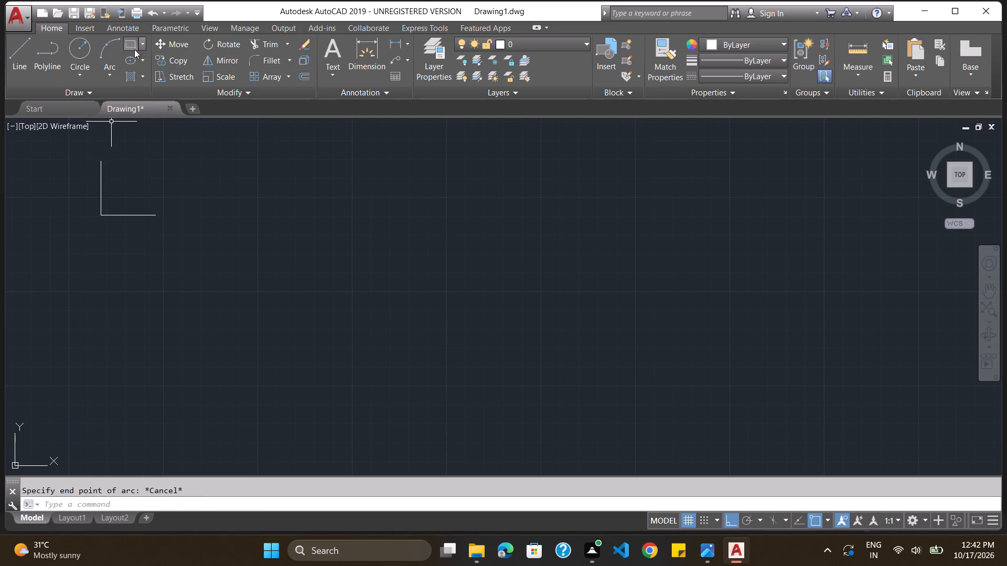
Draw a Start, Center, End arc from the horizontal line's east end, centred on the L's corner, to the vertical line's north end.
left_click(112, 64)
left_click(129, 119)
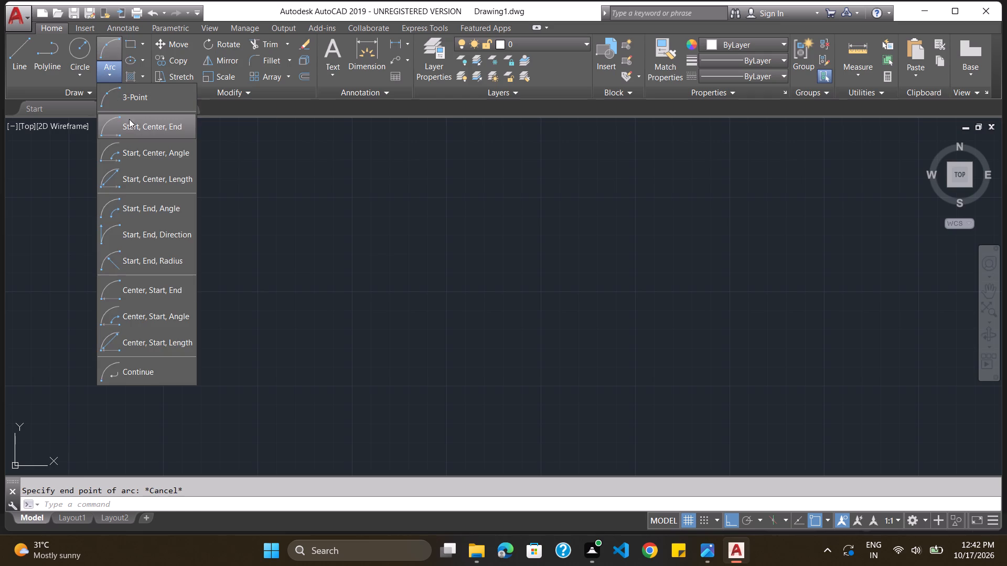
left_click(152, 215)
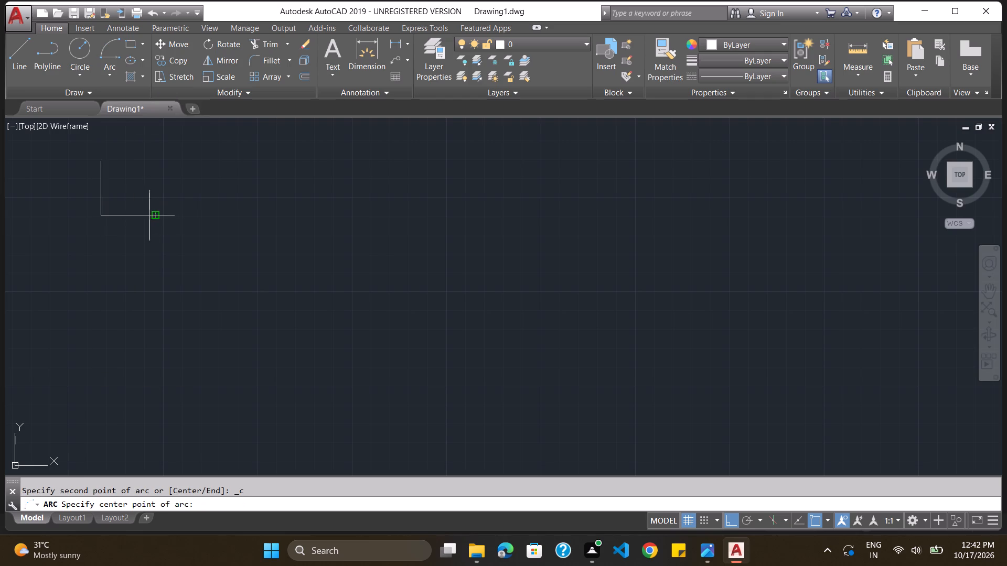
left_click(100, 214)
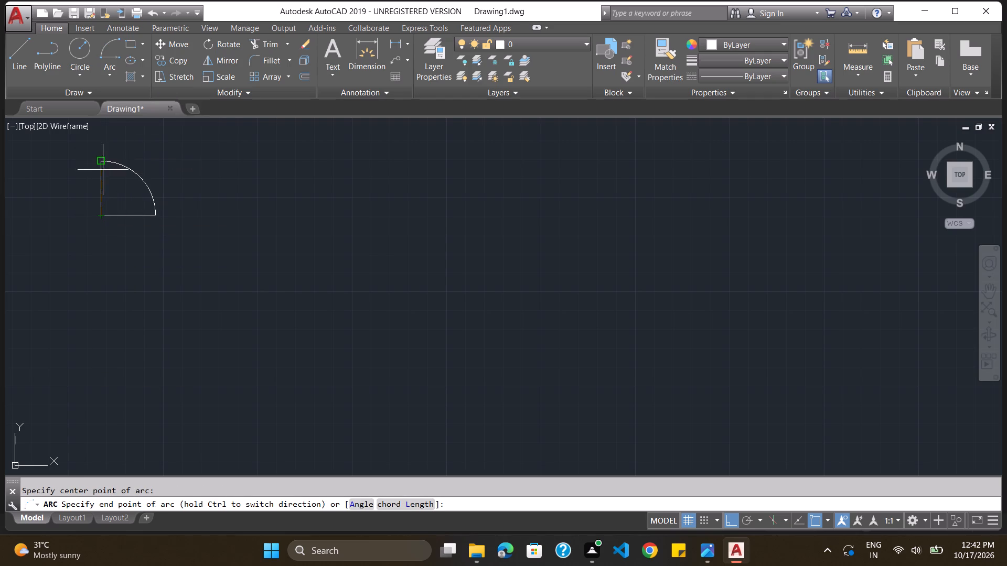
left_click(101, 164)
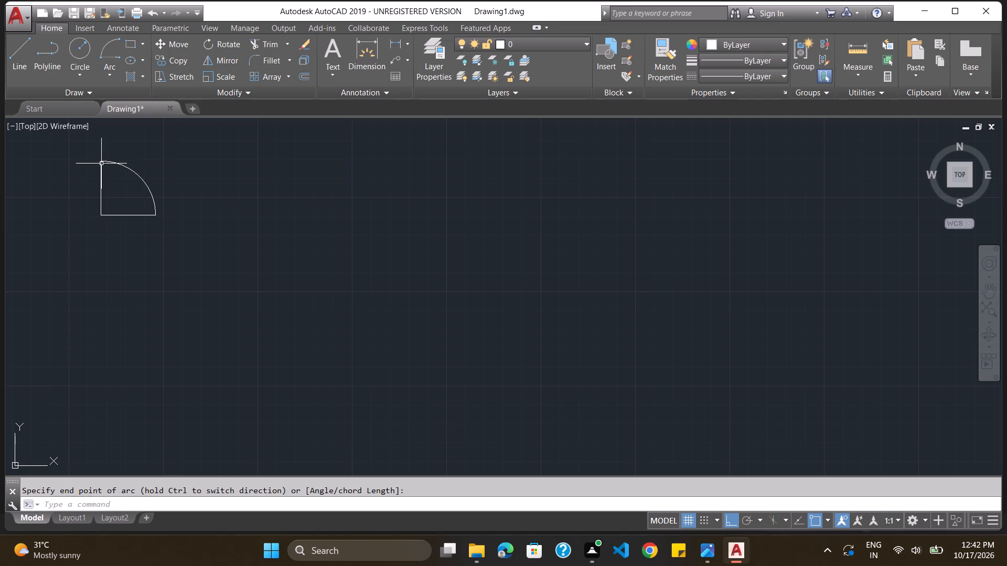
key("Escape")
Group the two 3' lines and the arc into one door symbol.
scroll(101, 164, "down", 2, "ctrl")
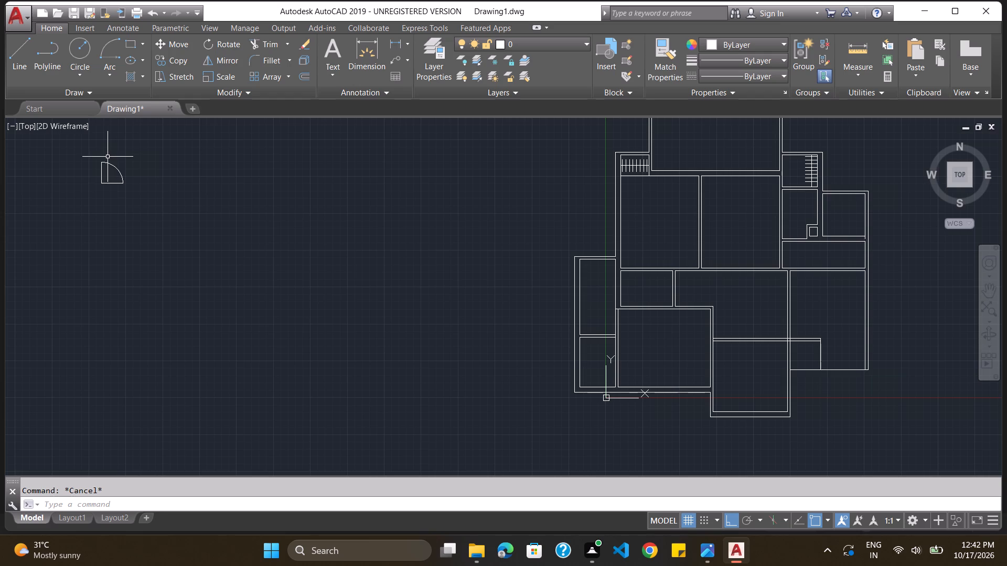
key("Escape")
type("gro")
key("Return")
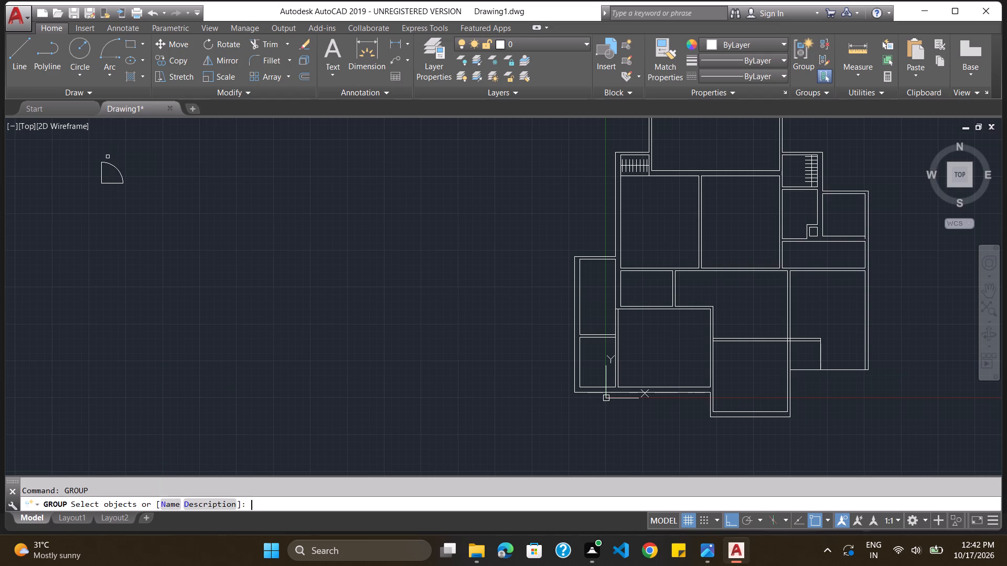
left_click_drag(104, 153, 149, 209)
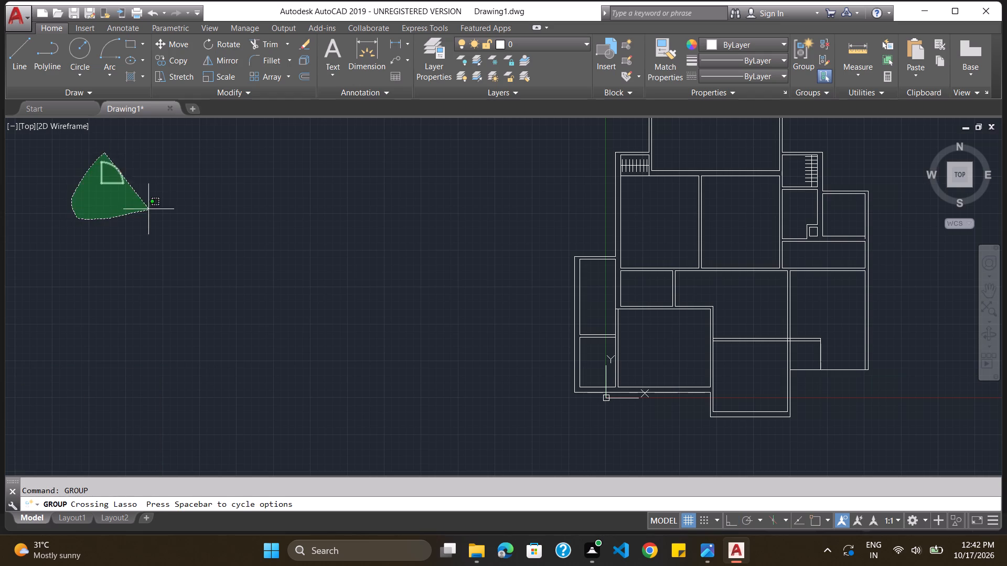
left_click_drag(149, 209, 97, 139)
key("Return")
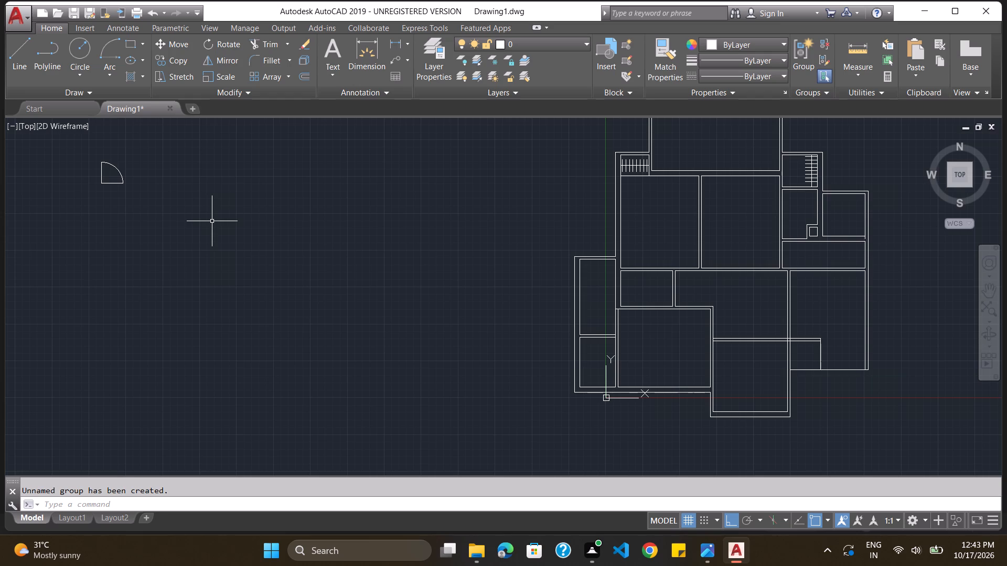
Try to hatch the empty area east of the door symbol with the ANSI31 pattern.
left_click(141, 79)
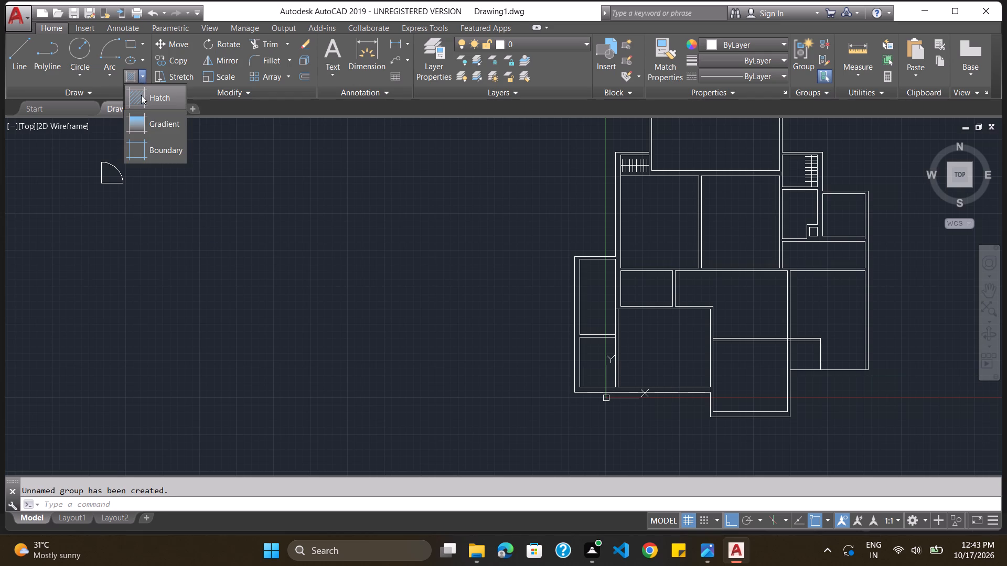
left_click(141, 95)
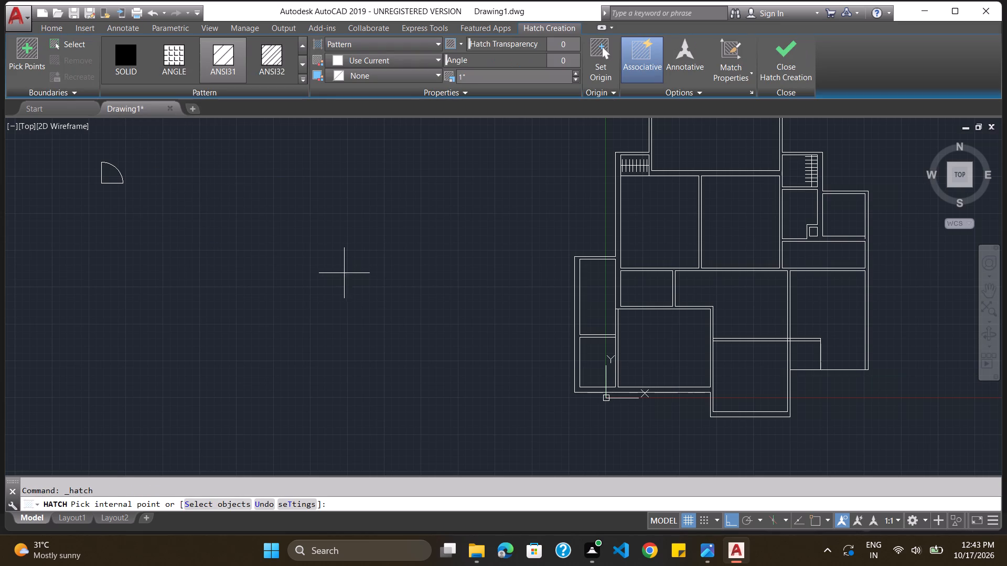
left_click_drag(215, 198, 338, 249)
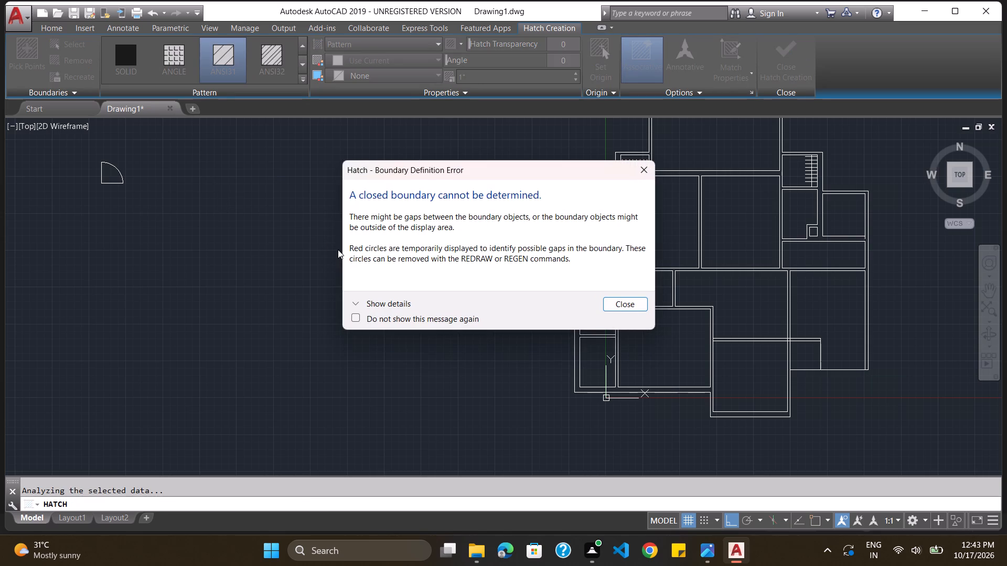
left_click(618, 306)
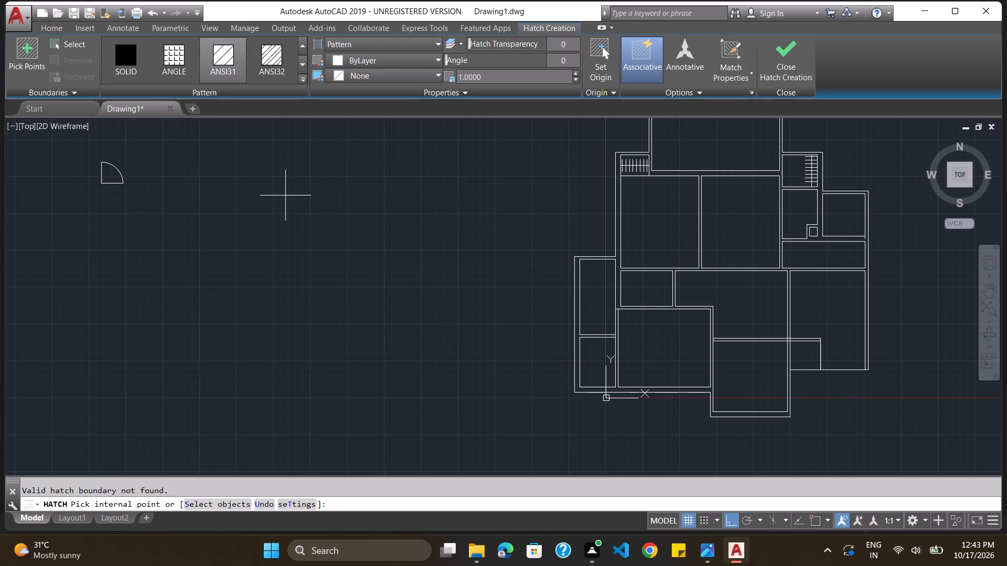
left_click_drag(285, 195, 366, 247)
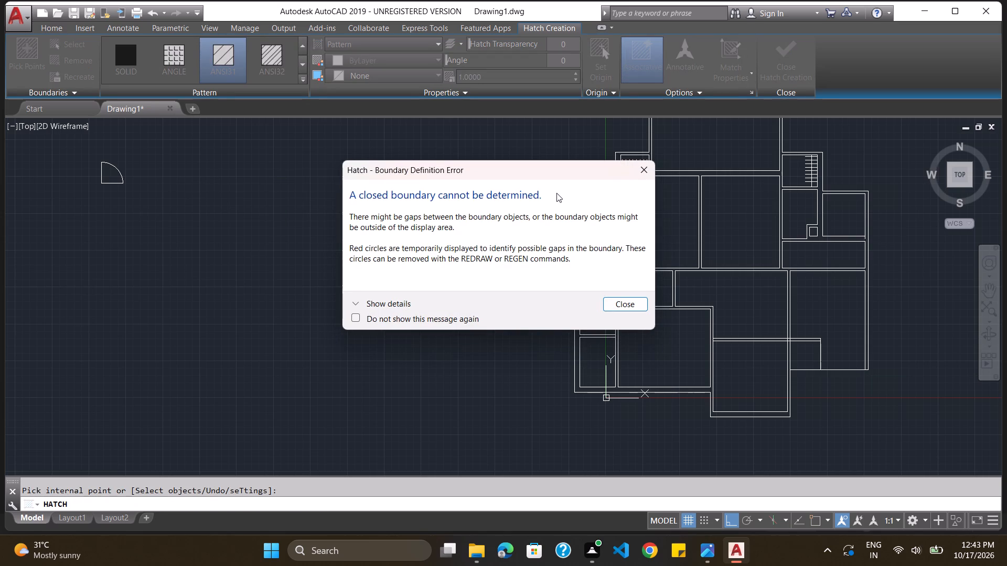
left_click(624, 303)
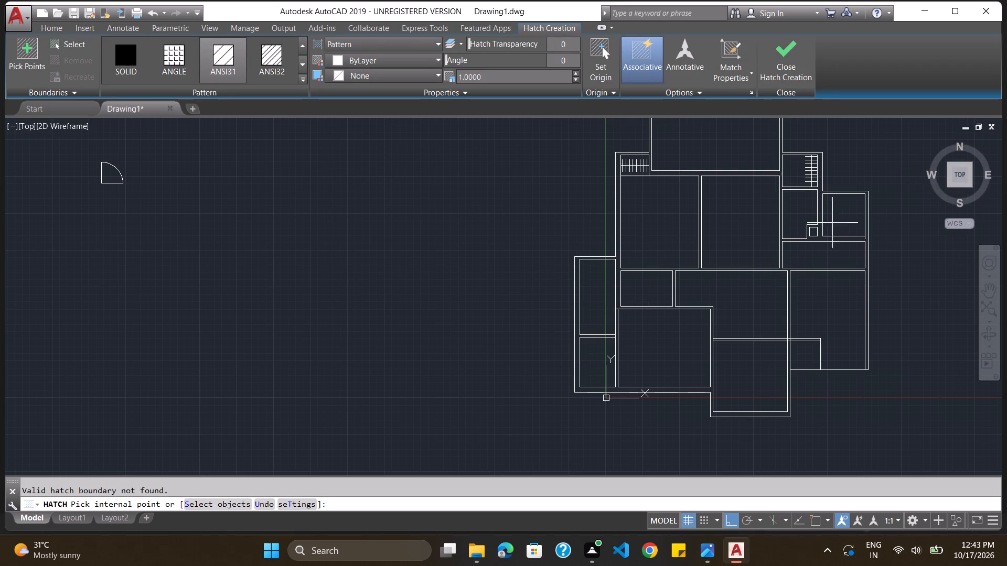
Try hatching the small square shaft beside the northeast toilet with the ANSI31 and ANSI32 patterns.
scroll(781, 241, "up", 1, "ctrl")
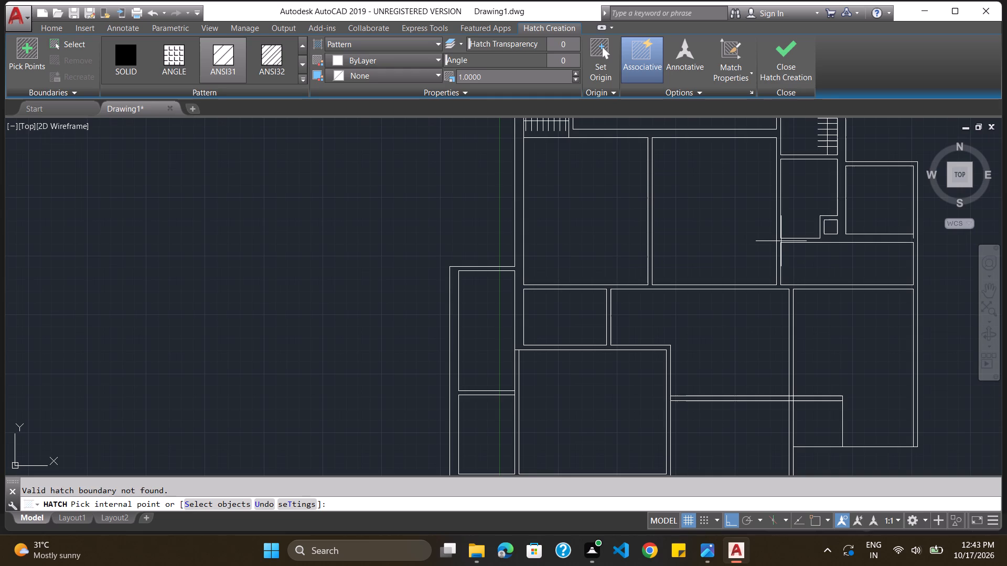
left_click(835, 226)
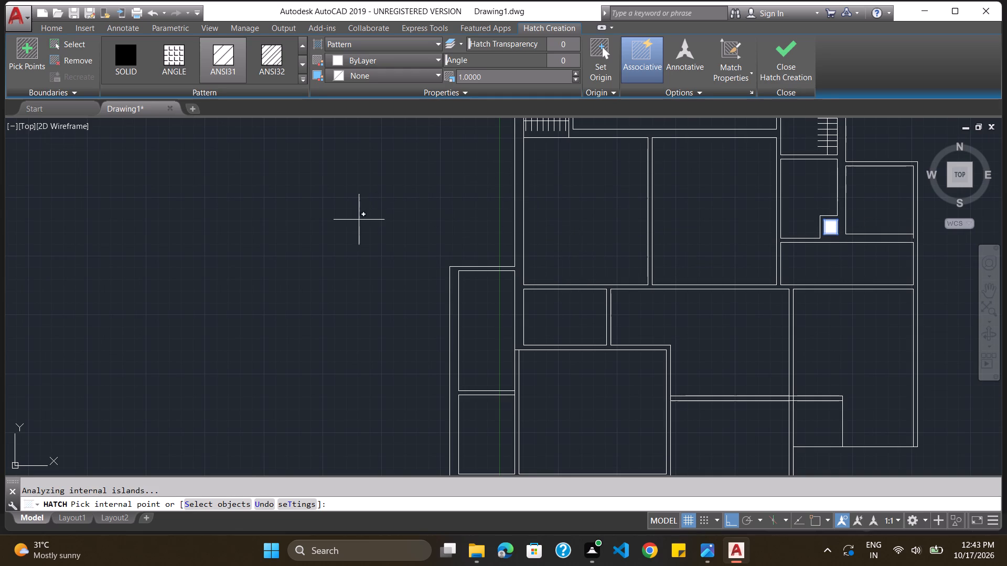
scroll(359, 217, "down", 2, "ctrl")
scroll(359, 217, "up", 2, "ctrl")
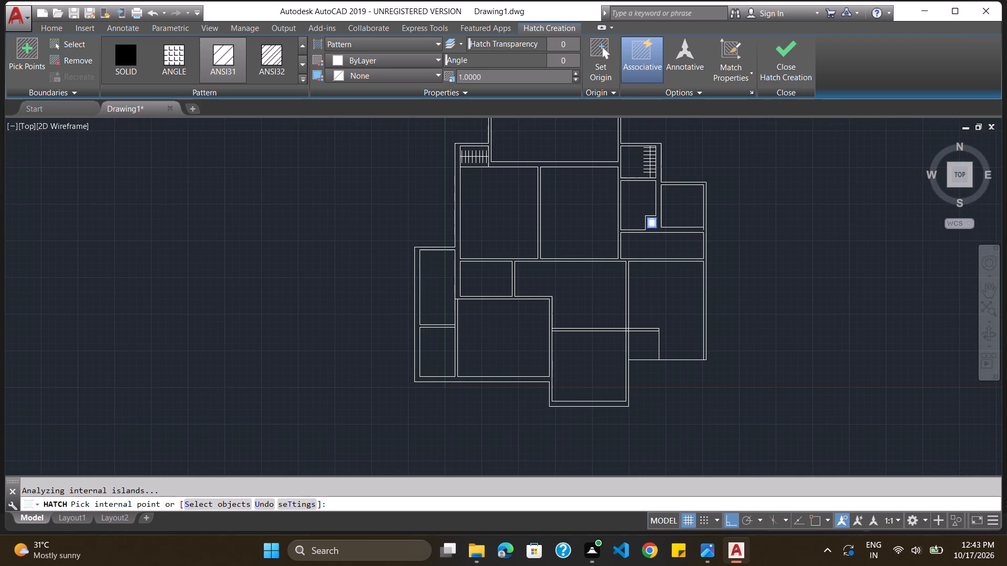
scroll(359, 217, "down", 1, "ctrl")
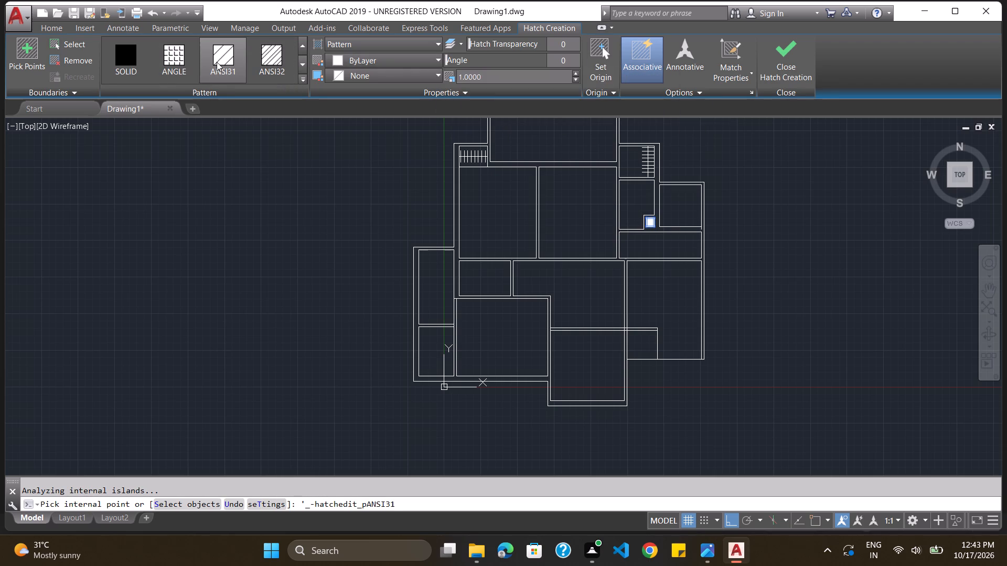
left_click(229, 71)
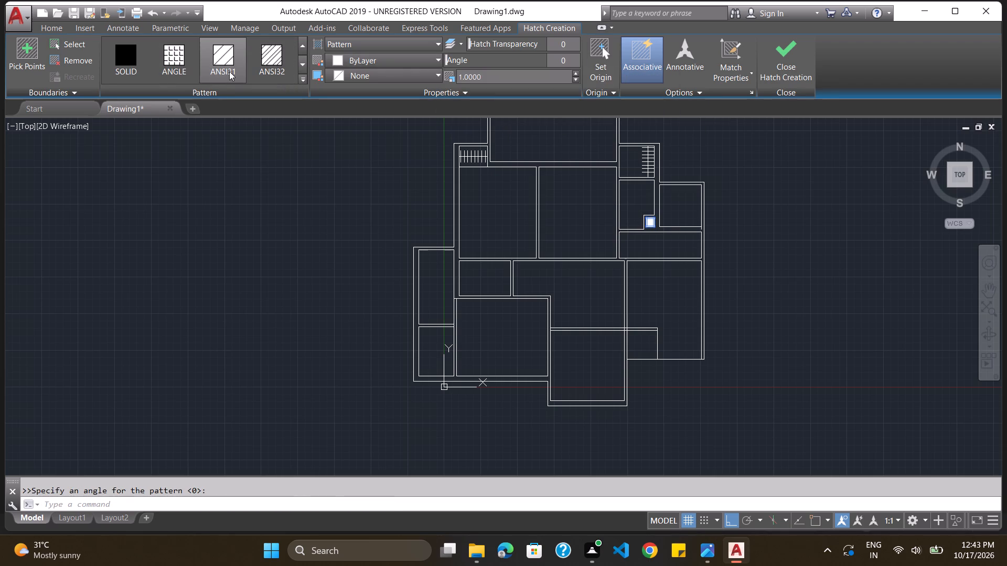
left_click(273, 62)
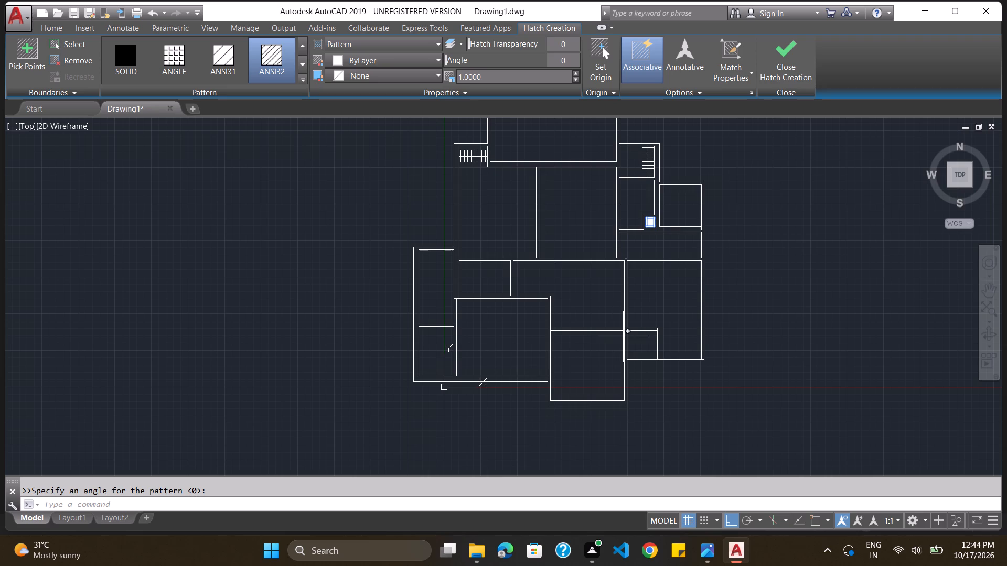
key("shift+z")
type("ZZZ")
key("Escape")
Undo the grouping of the door symbol.
key("ctrl+z")
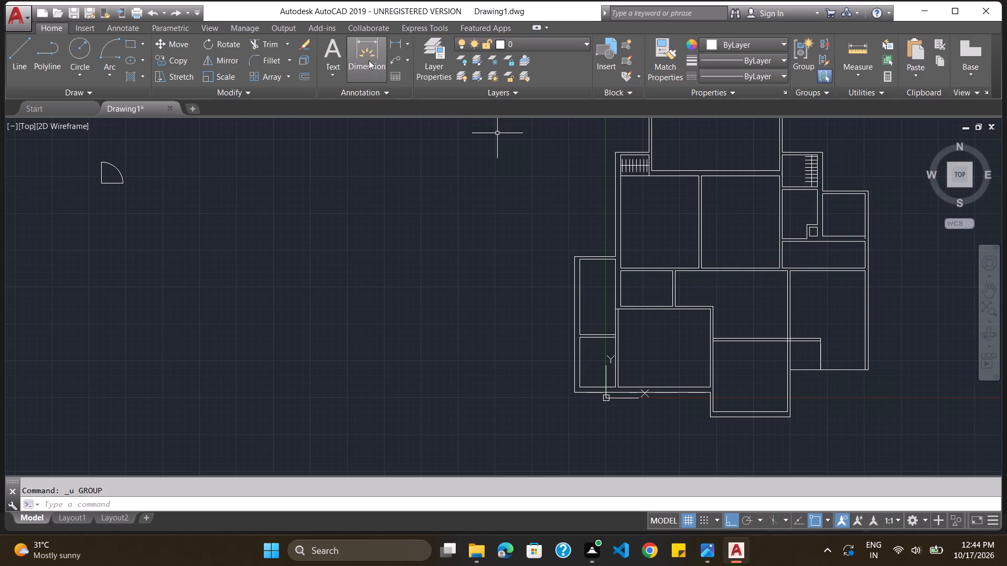
Hatch the inside of the northeast balcony with the INSUL pattern in grey 147,149,152 at scale 1.0000.
left_click(145, 75)
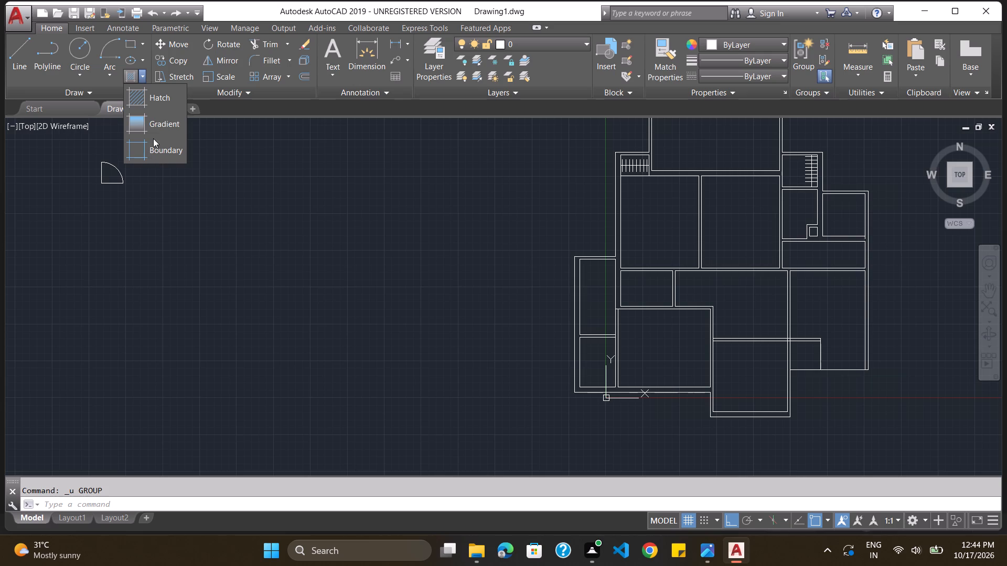
left_click(152, 128)
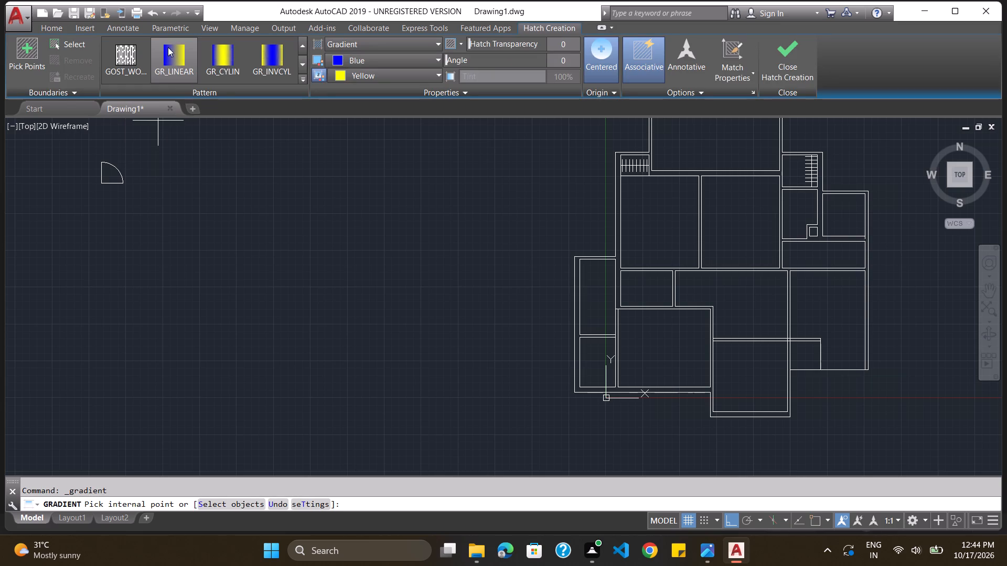
left_click(122, 61)
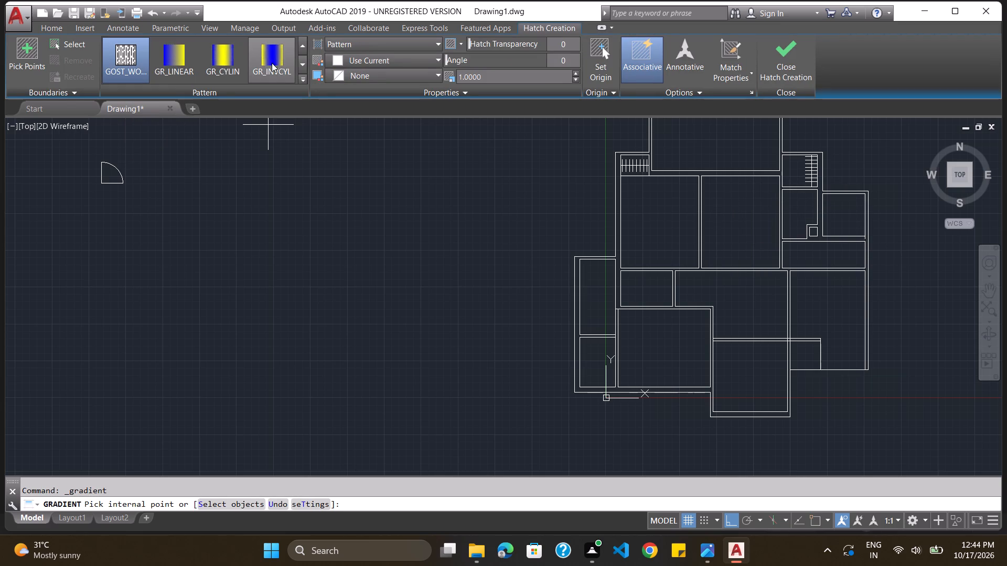
left_click(301, 66)
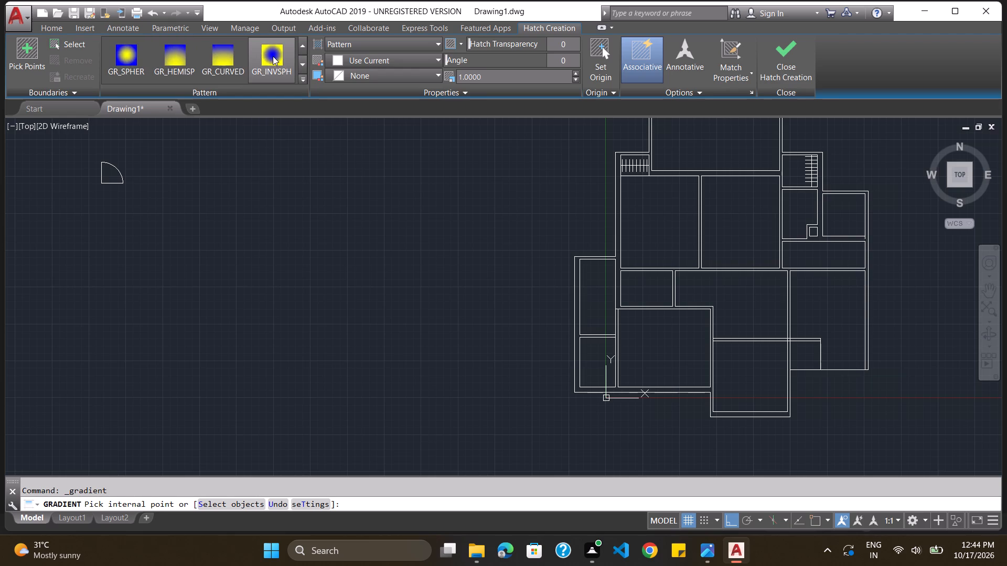
left_click(304, 62)
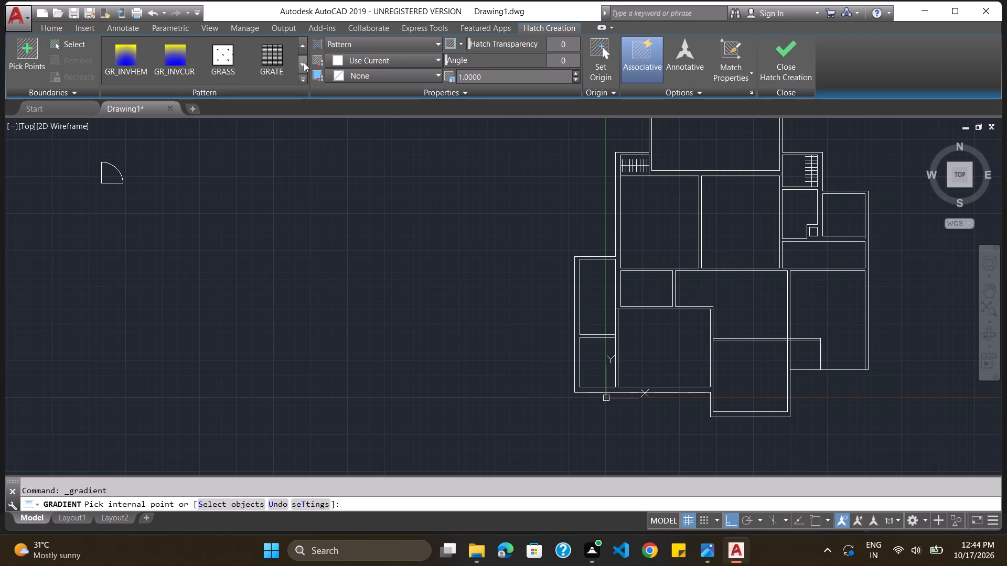
left_click(304, 62)
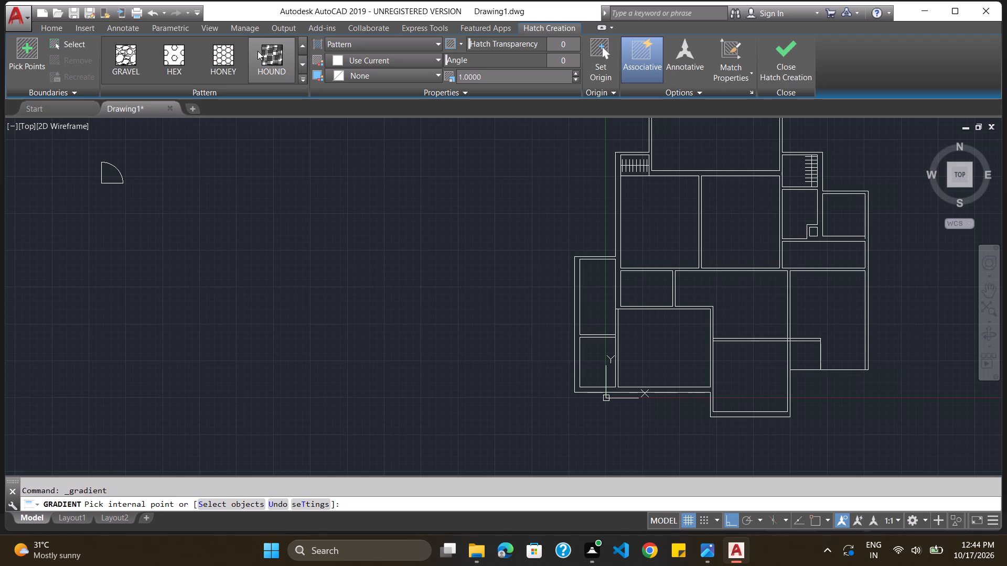
left_click(299, 68)
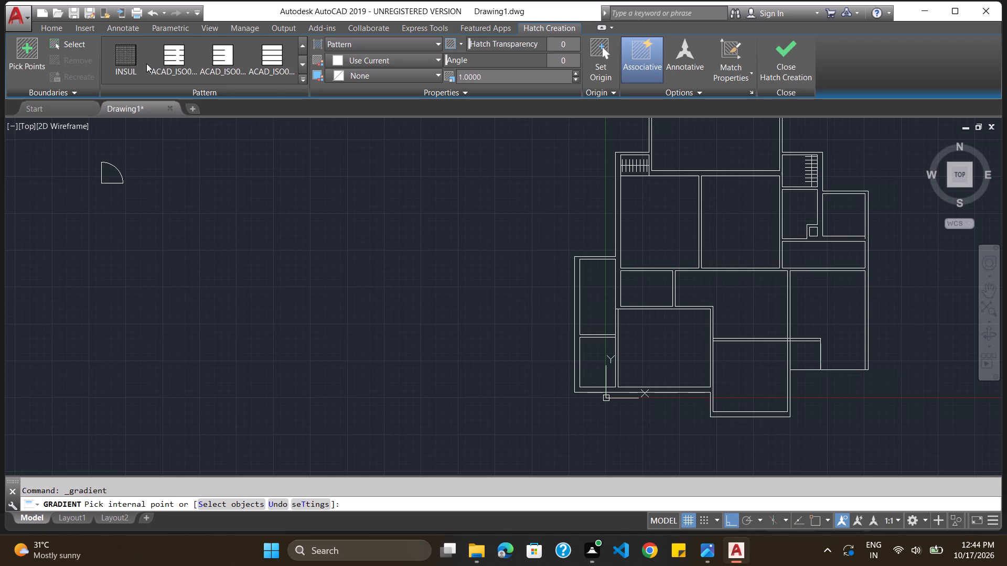
left_click(128, 63)
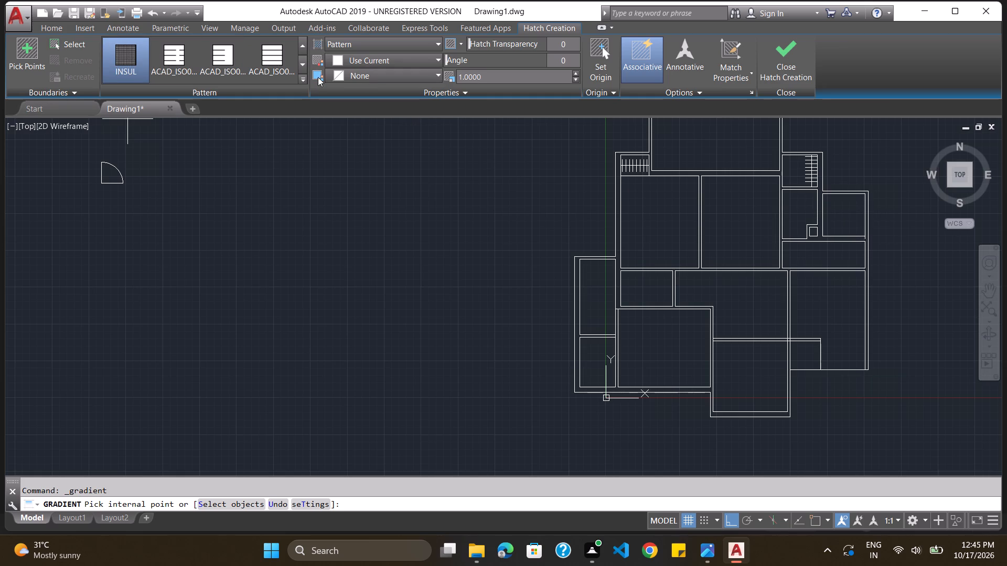
left_click(335, 63)
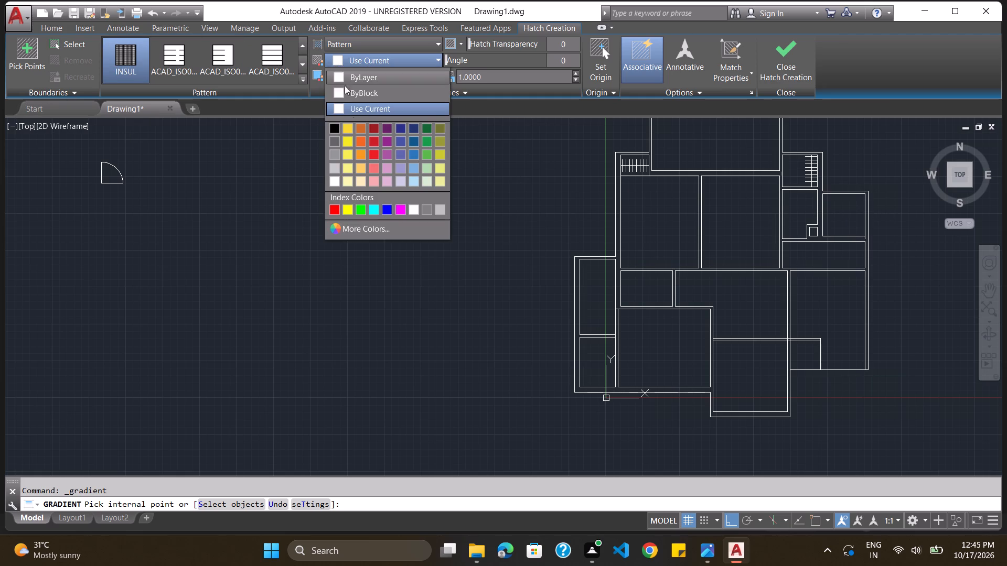
left_click(335, 125)
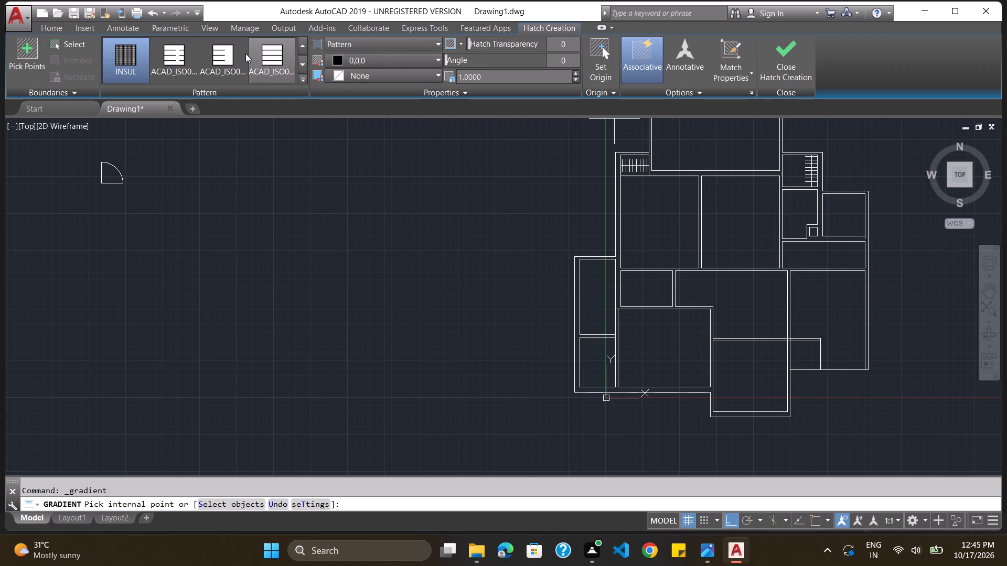
left_click(397, 66)
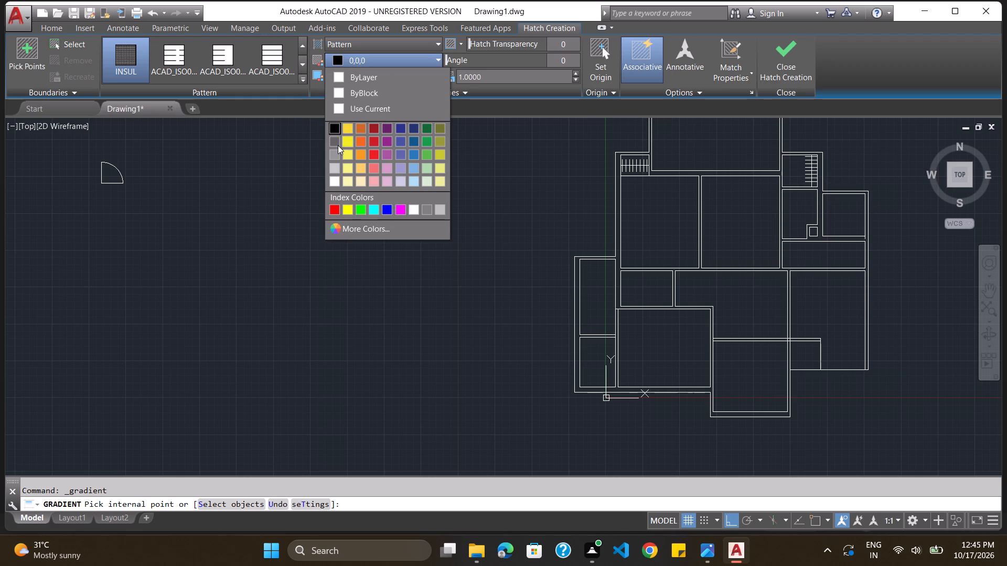
left_click(333, 152)
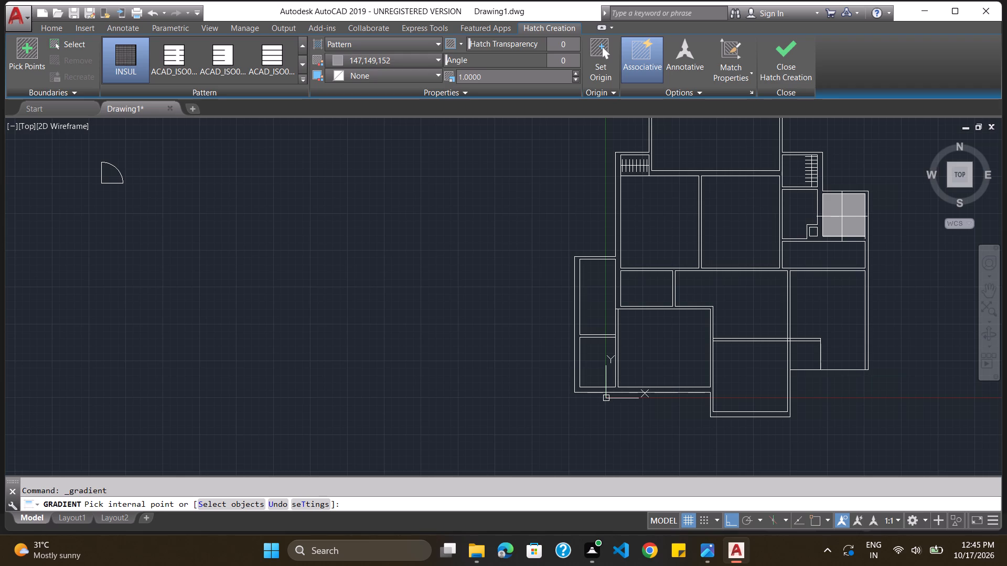
left_click(842, 216)
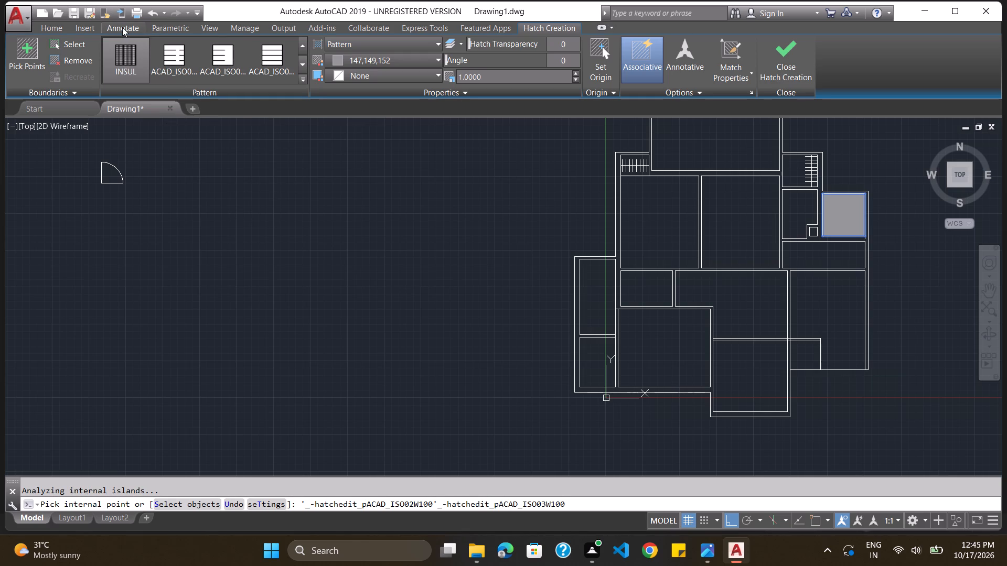
key("Escape")
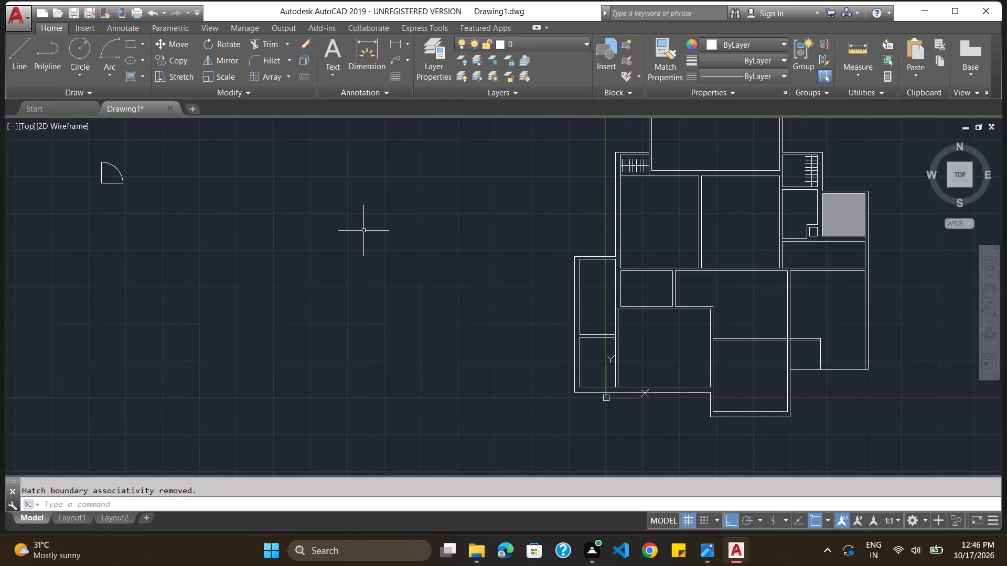
Check the 3BHK reference floor plan image in Photos and return to the AutoCAD drawing.
left_click(701, 554)
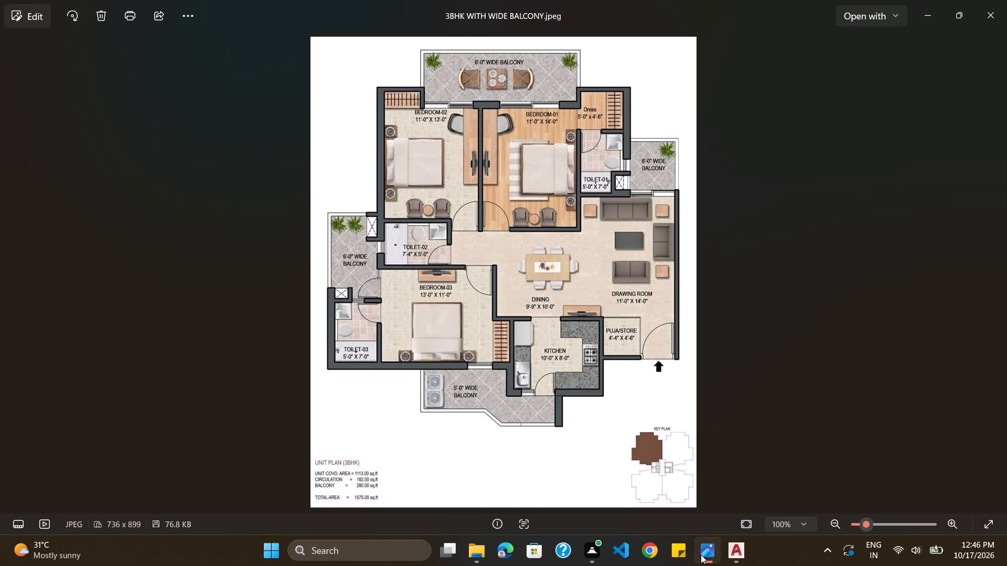
key("alt+Tab")
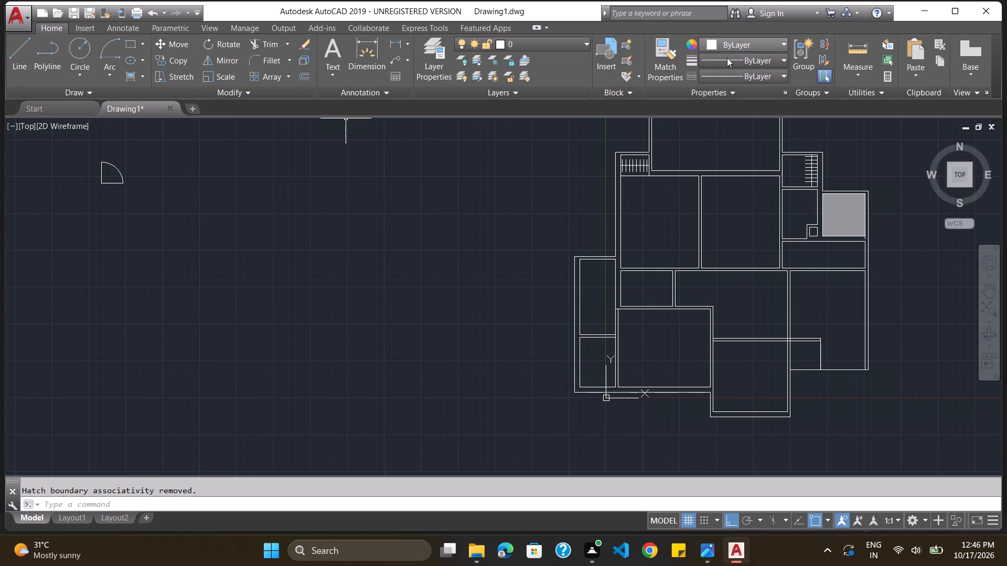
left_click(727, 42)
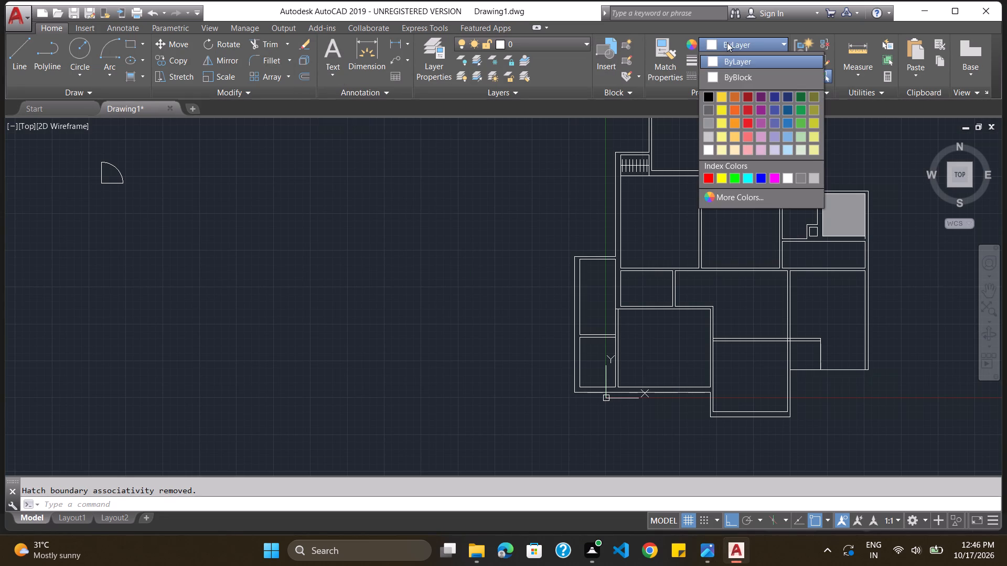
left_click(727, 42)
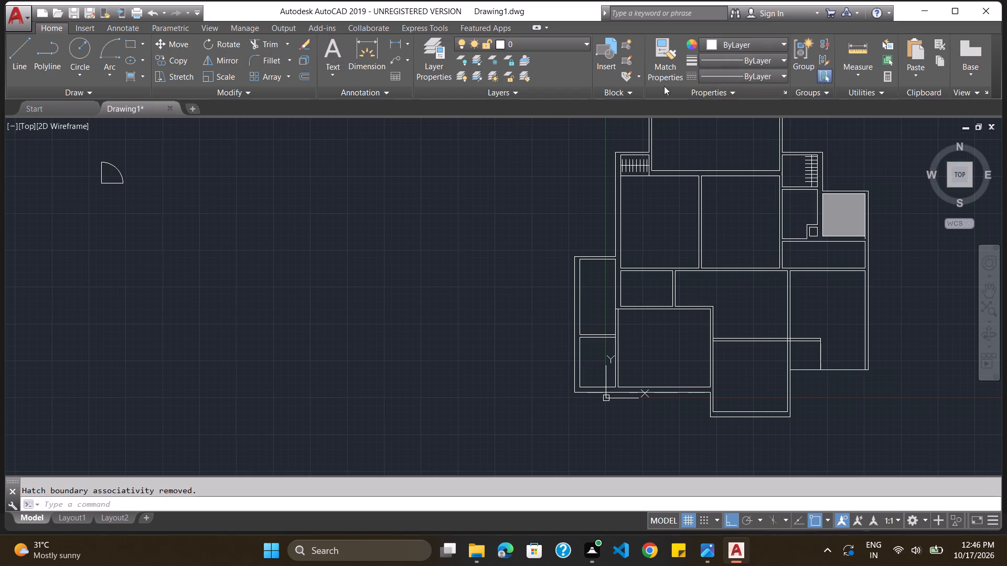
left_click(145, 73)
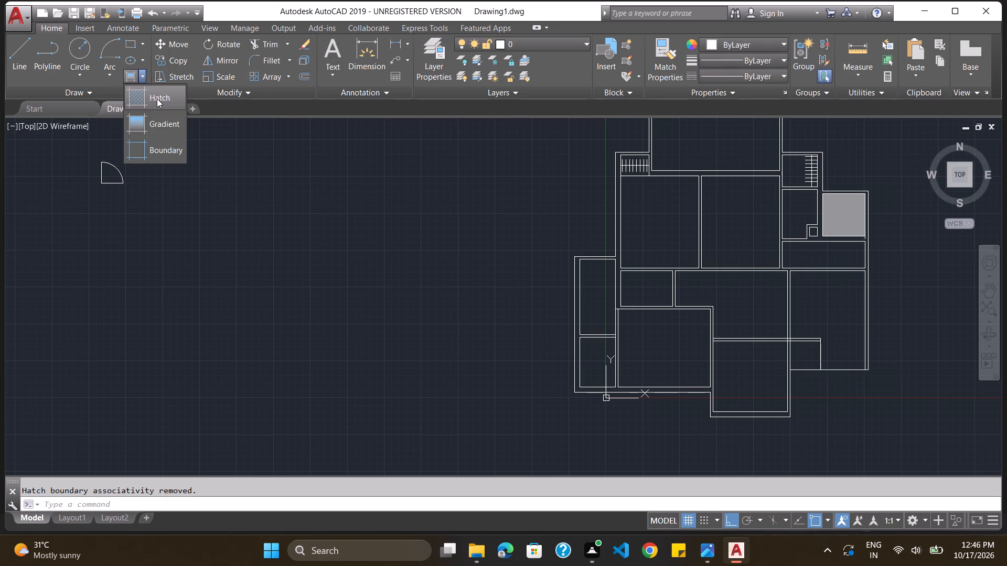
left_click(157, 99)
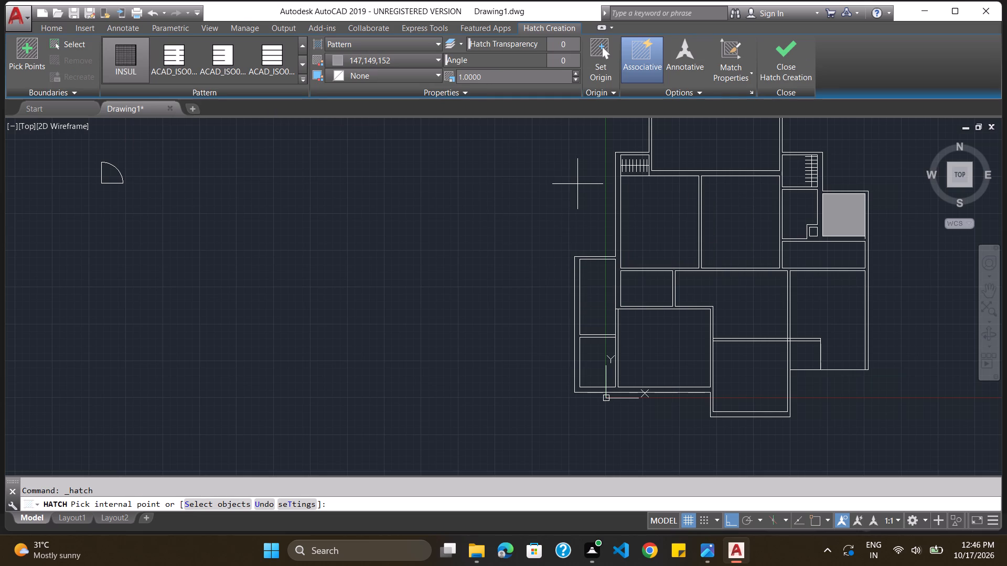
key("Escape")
Trim the outer line of the wall between the northeast bedroom and the small niche with short parallel lines.
type("trim")
key("Return")
key("Return")
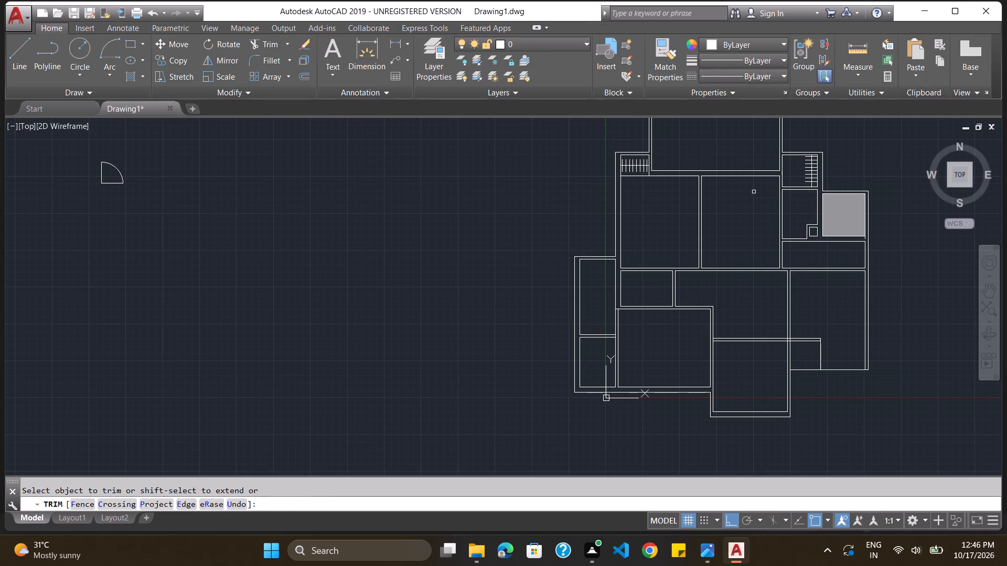
scroll(758, 192, "up", 5, "ctrl")
scroll(758, 192, "down", 2, "ctrl")
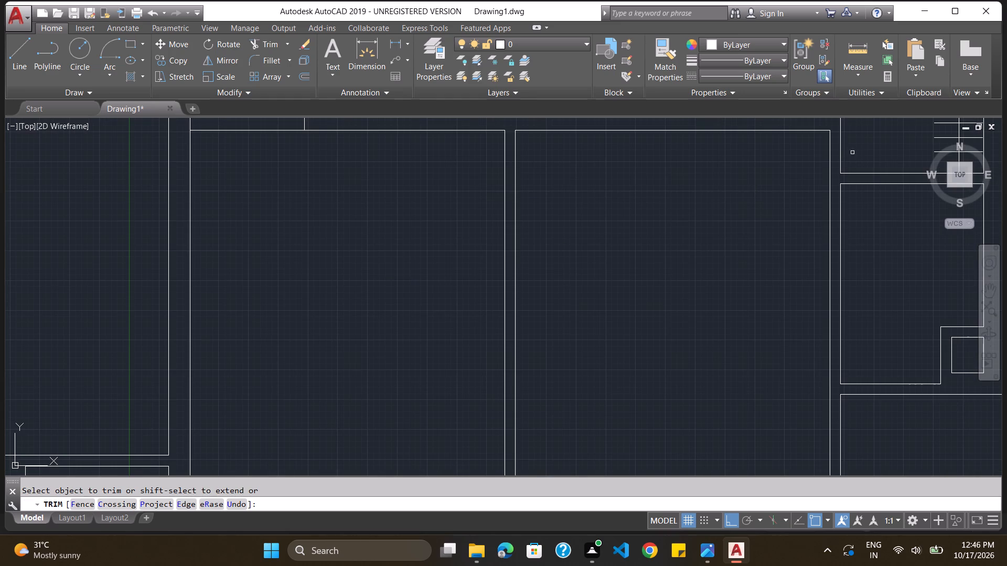
left_click(840, 154)
left_click(840, 141)
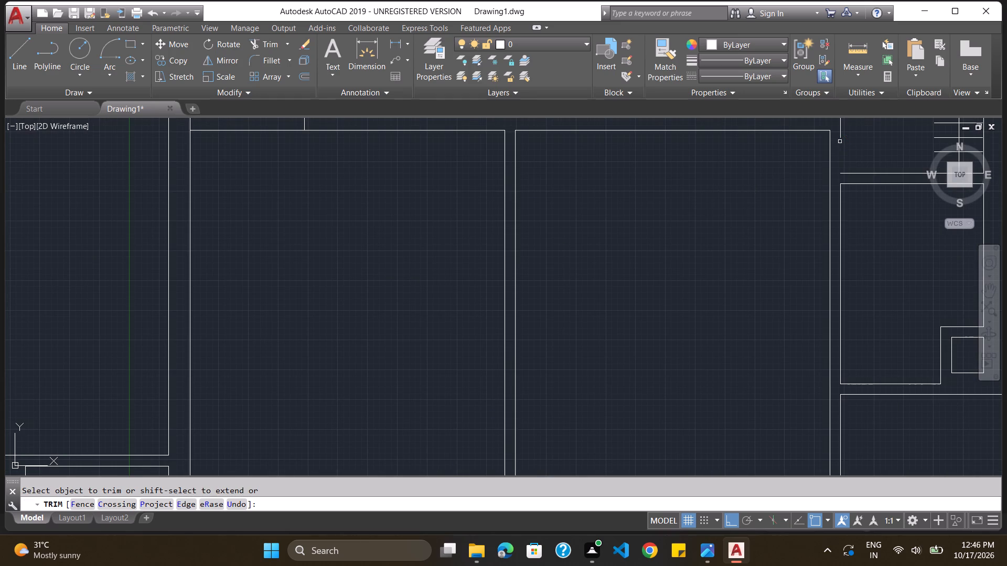
left_click(840, 133)
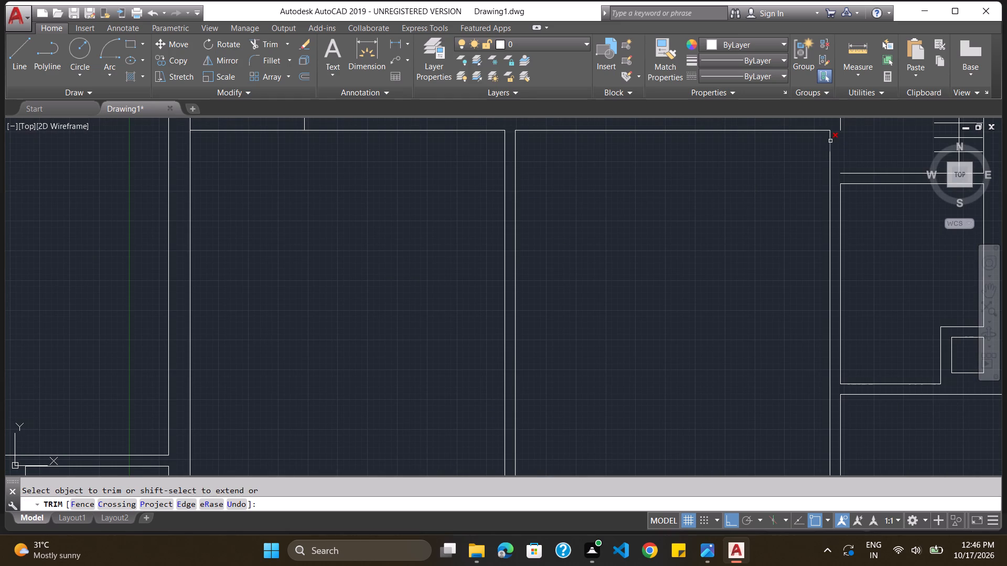
left_click(830, 141)
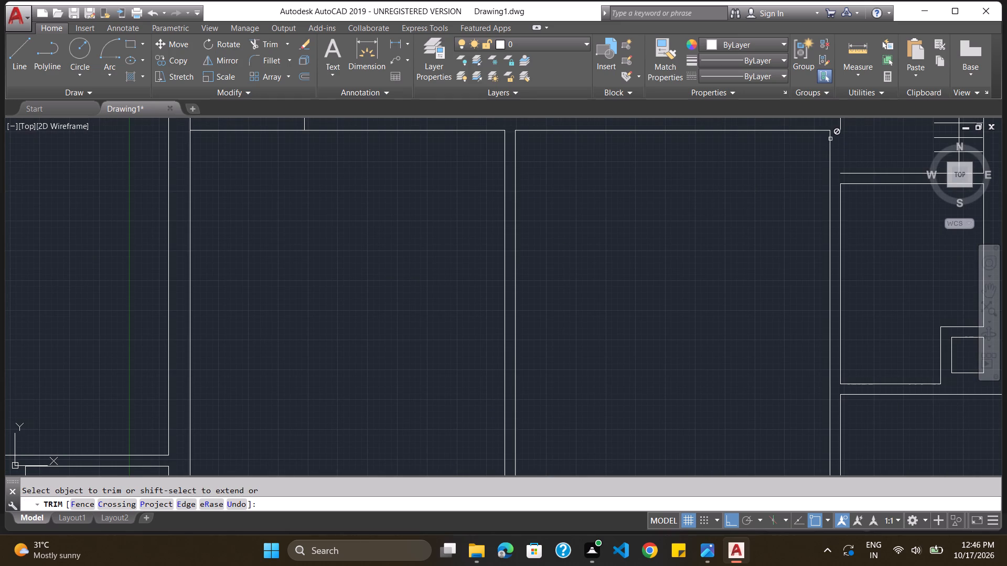
left_click(830, 139)
key("Escape")
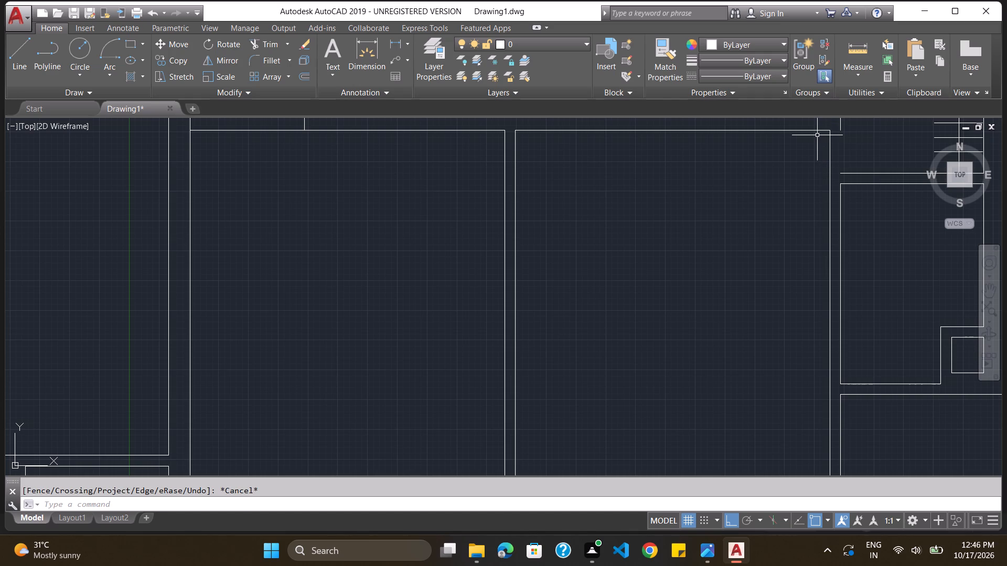
Extend the northeast bedroom's north wall line and the niche's south wall line across the wall thickness between them.
type("trim")
key("Return")
key("Return")
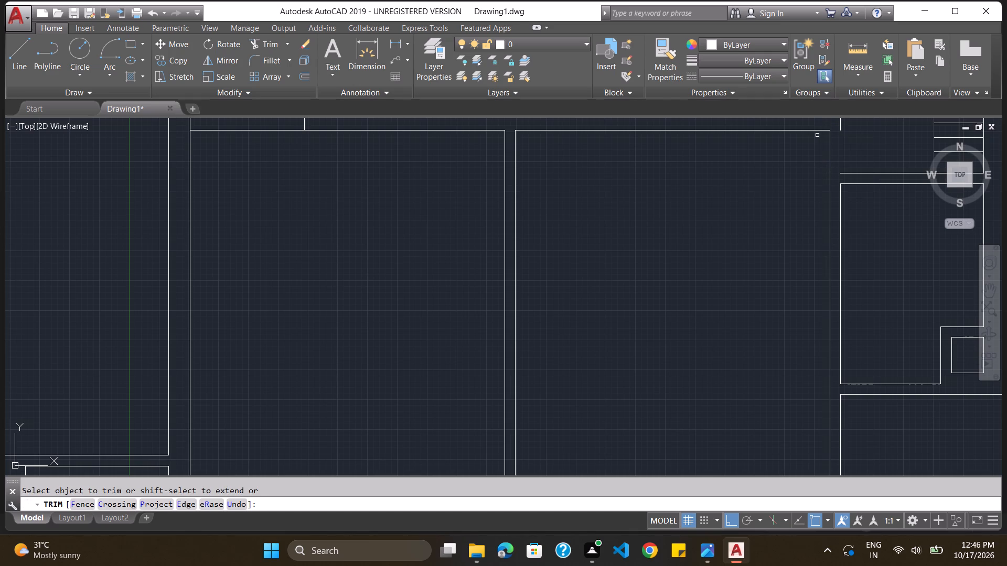
left_click(824, 131, "shift")
left_click(847, 175, "shift")
Trim the remaining inner wall line between the northeast bedroom and the niche, and erase the leftover stubs at the opening.
left_click(831, 166)
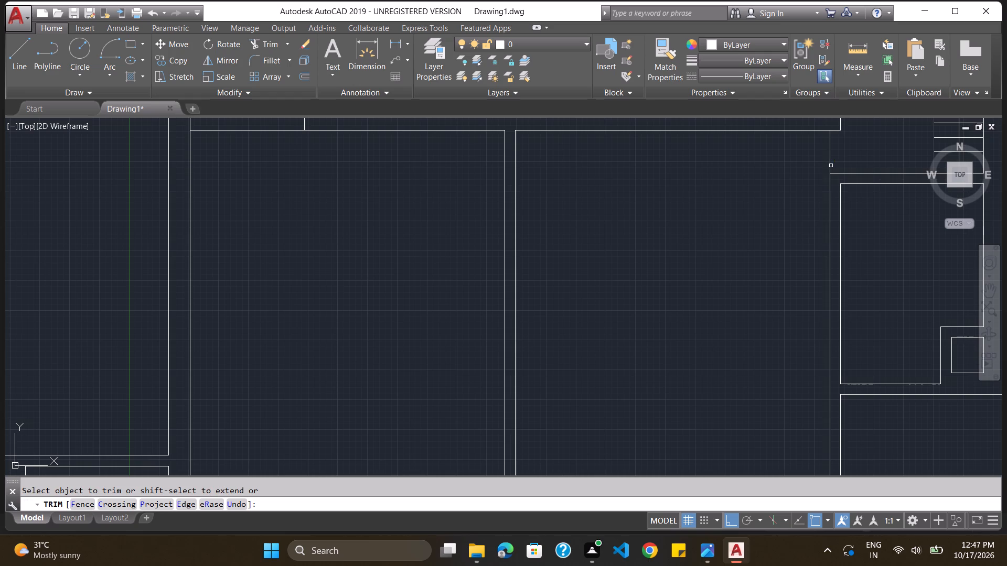
left_click(828, 165)
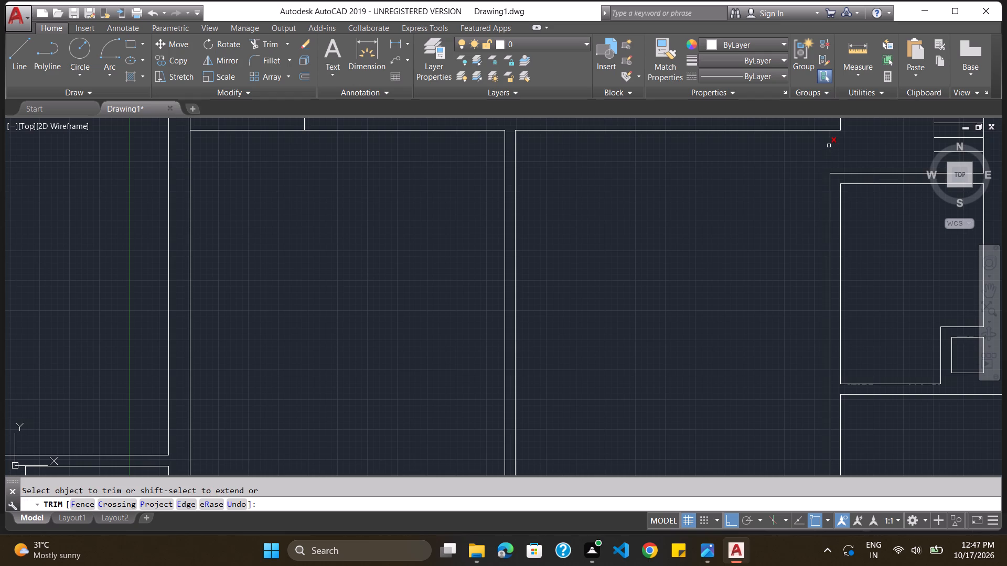
left_click_drag(829, 146, 830, 136)
left_click(830, 136)
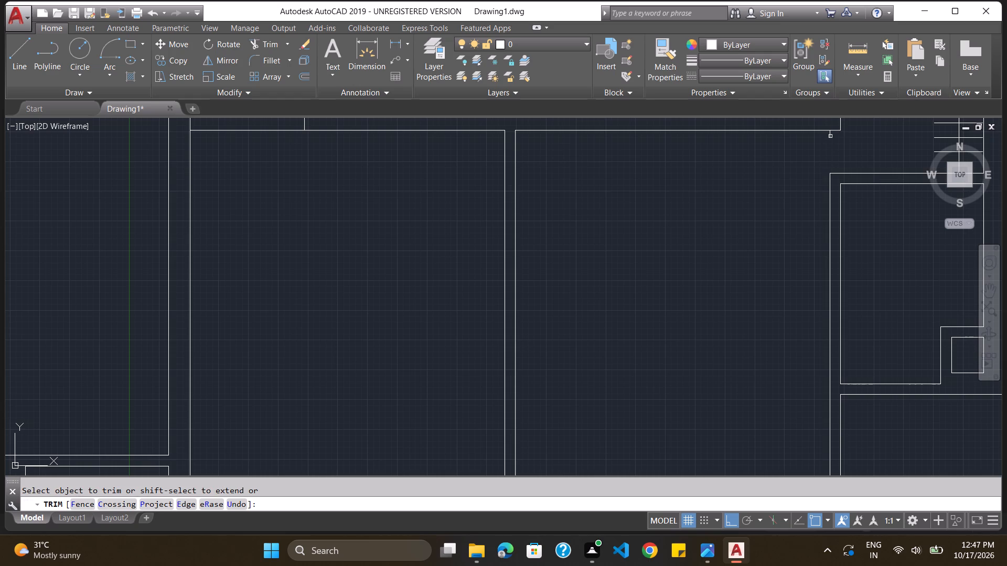
key("Escape")
left_click(830, 136)
key("Delete")
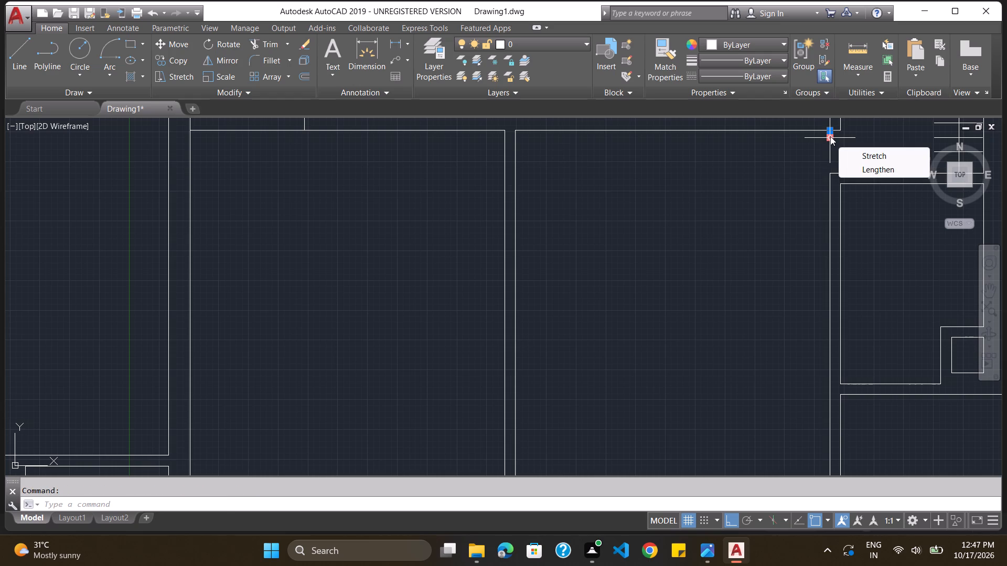
key("Delete")
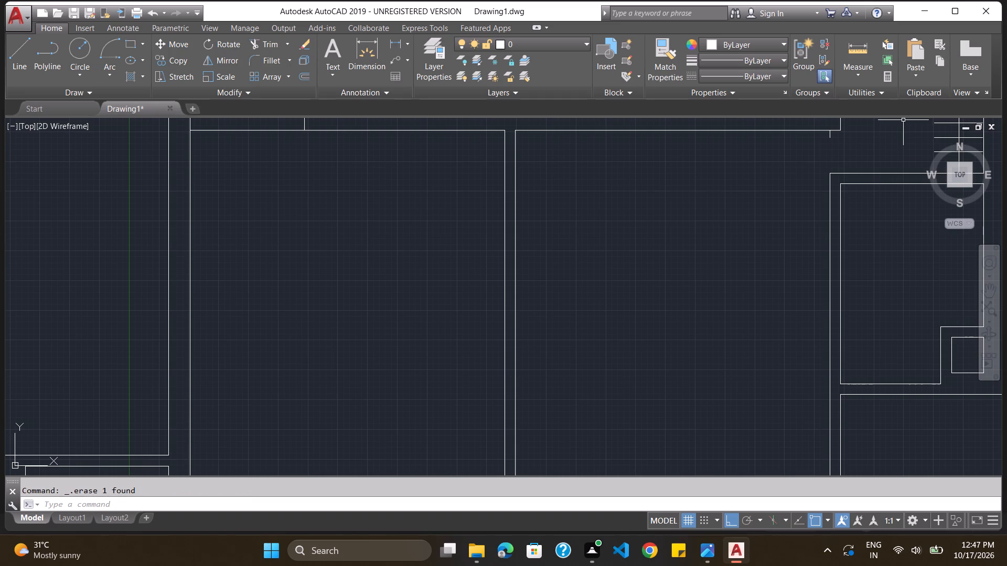
left_click(830, 138)
key("Delete")
key("Delete")
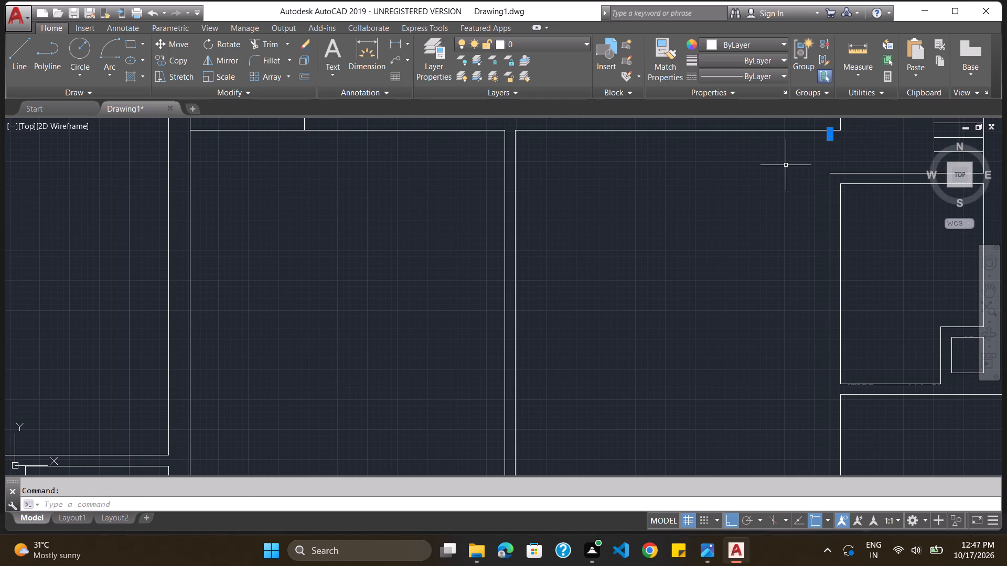
key("Delete")
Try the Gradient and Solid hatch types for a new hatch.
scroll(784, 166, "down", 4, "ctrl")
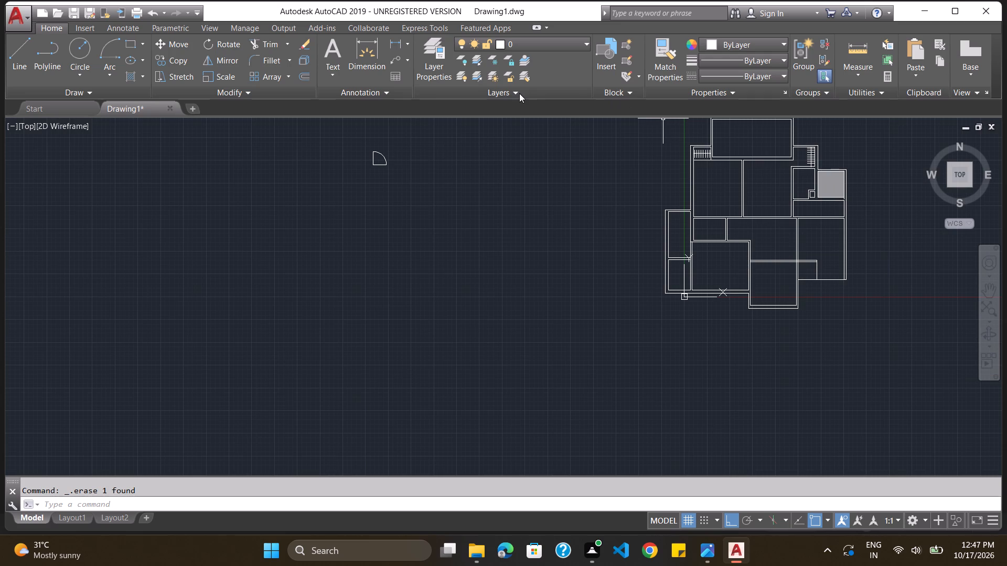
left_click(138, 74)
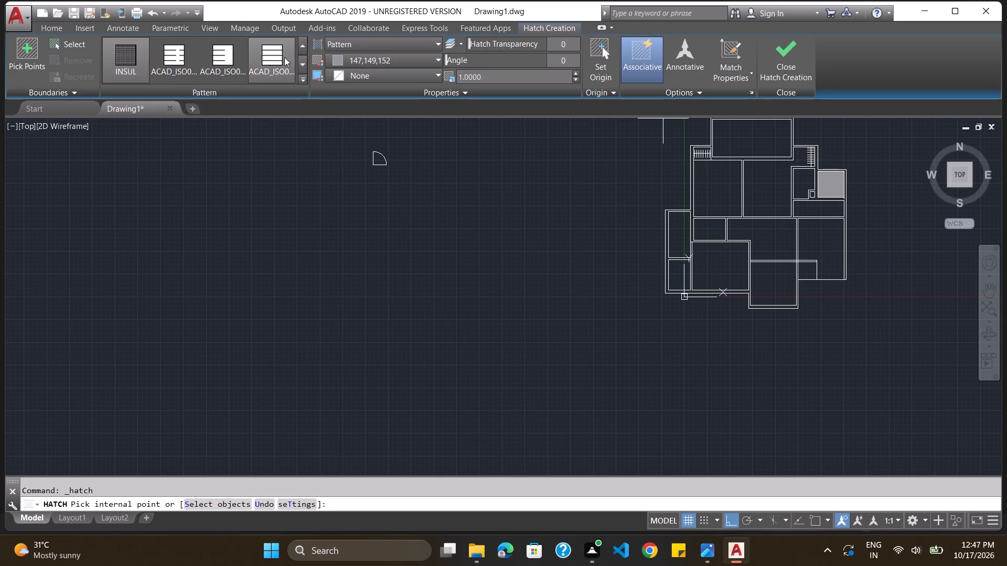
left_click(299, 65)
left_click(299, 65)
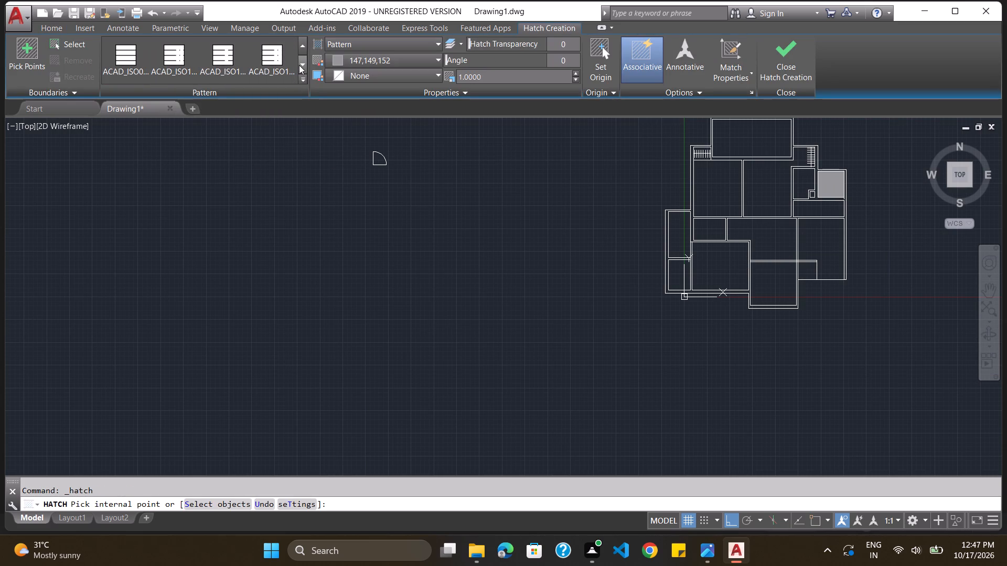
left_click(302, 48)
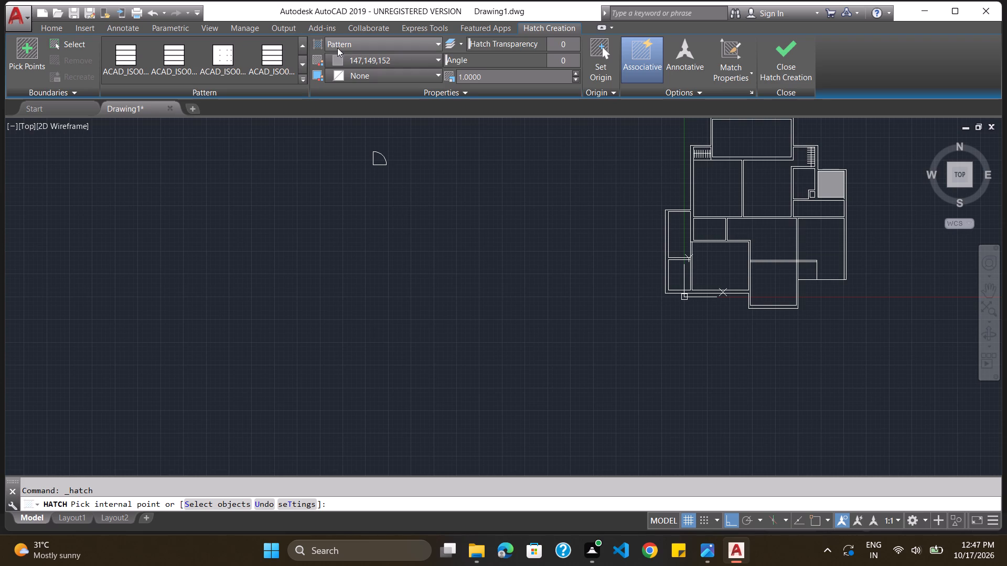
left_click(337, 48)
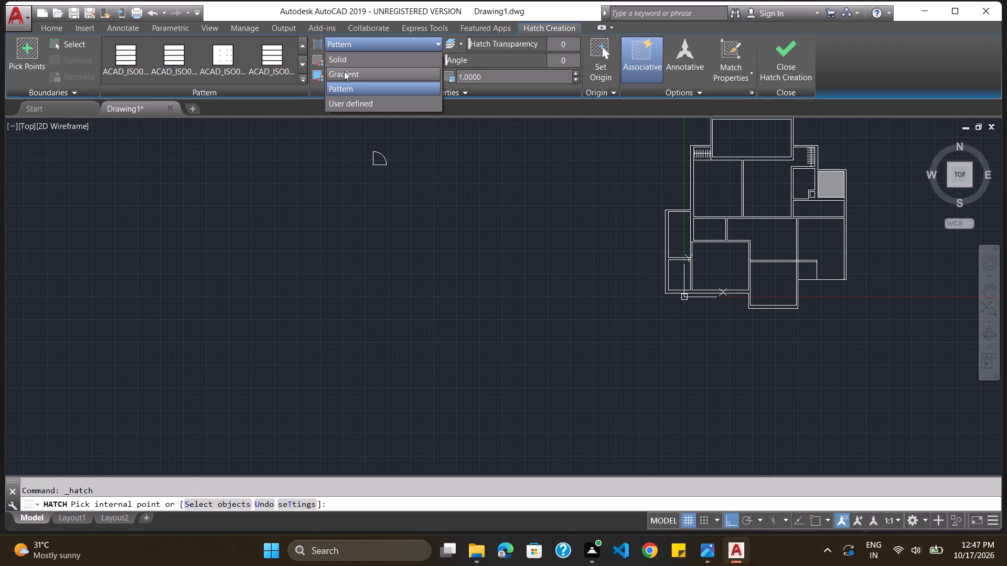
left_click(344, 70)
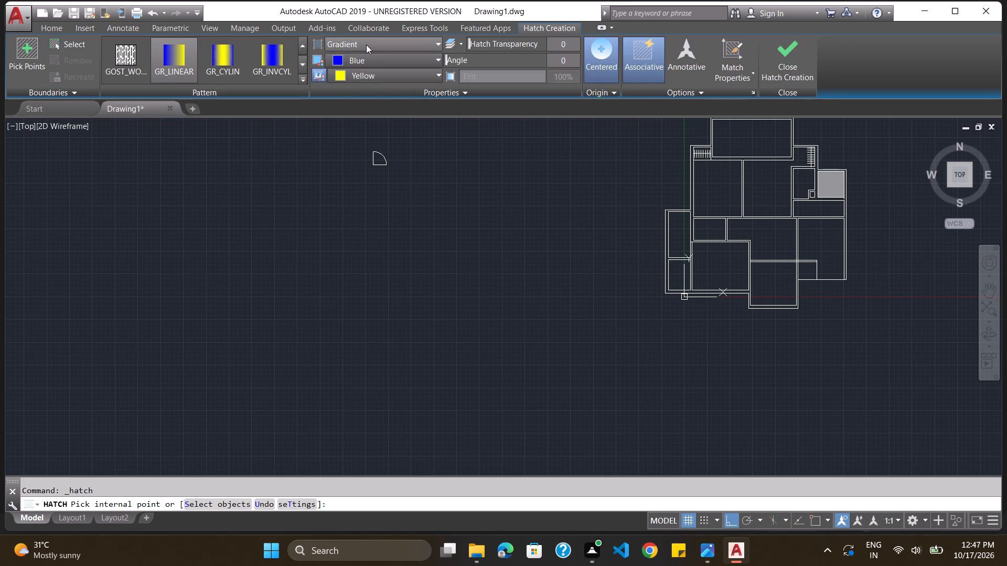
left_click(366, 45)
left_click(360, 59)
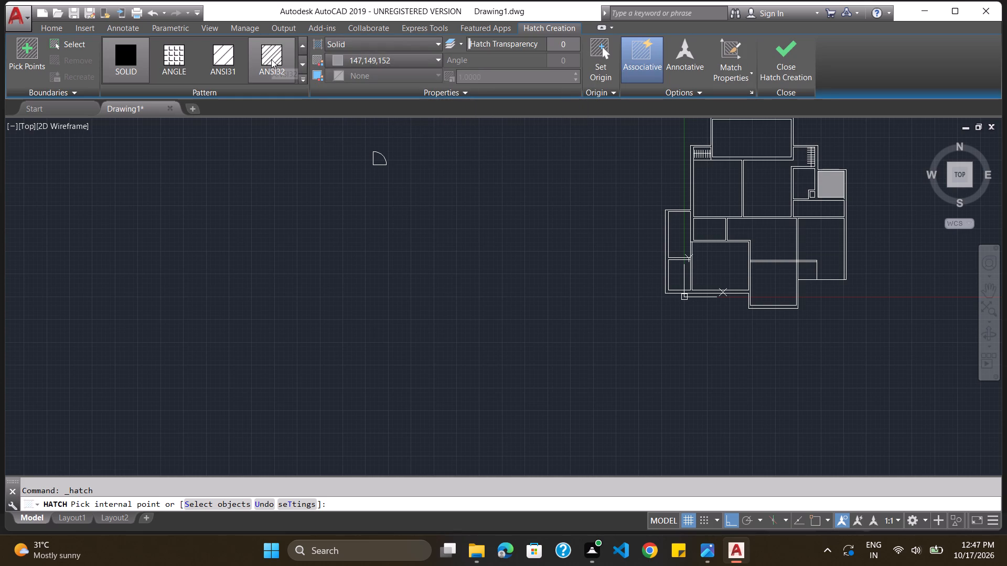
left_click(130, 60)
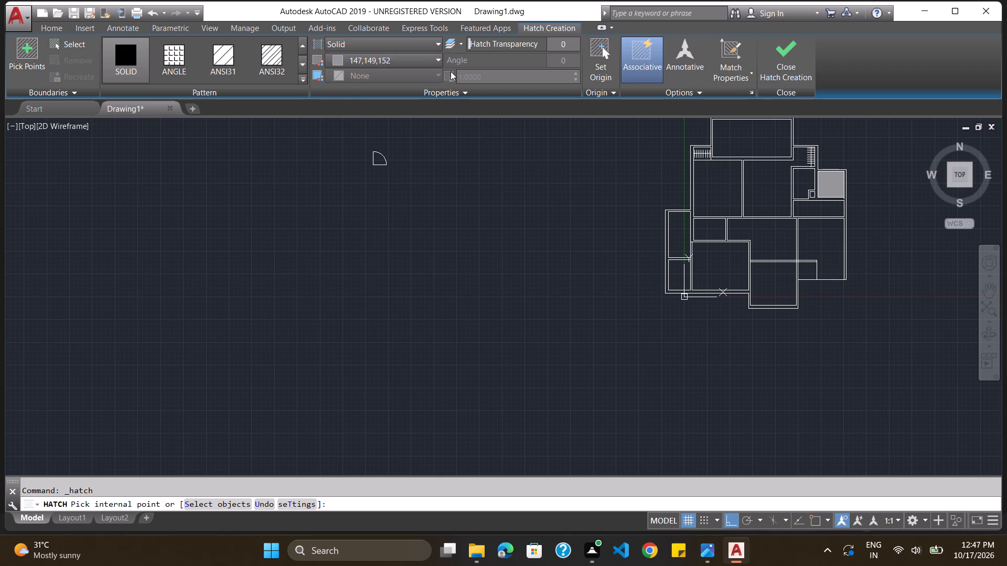
Set the new hatch to the ANSI36 pattern in colour 205,105,40, with its origin inside the northeast bedroom.
left_click(597, 72)
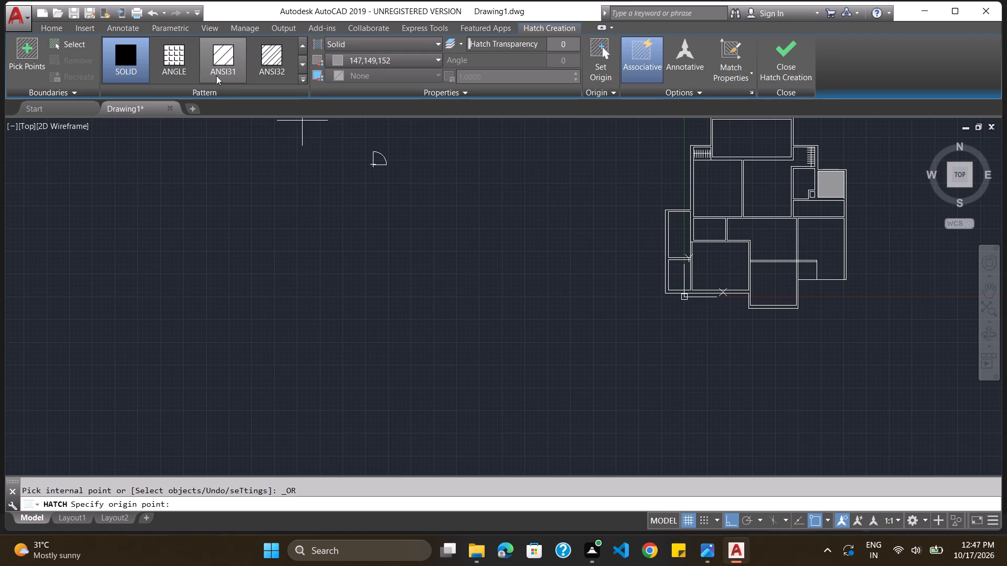
left_click(300, 65)
left_click(300, 65)
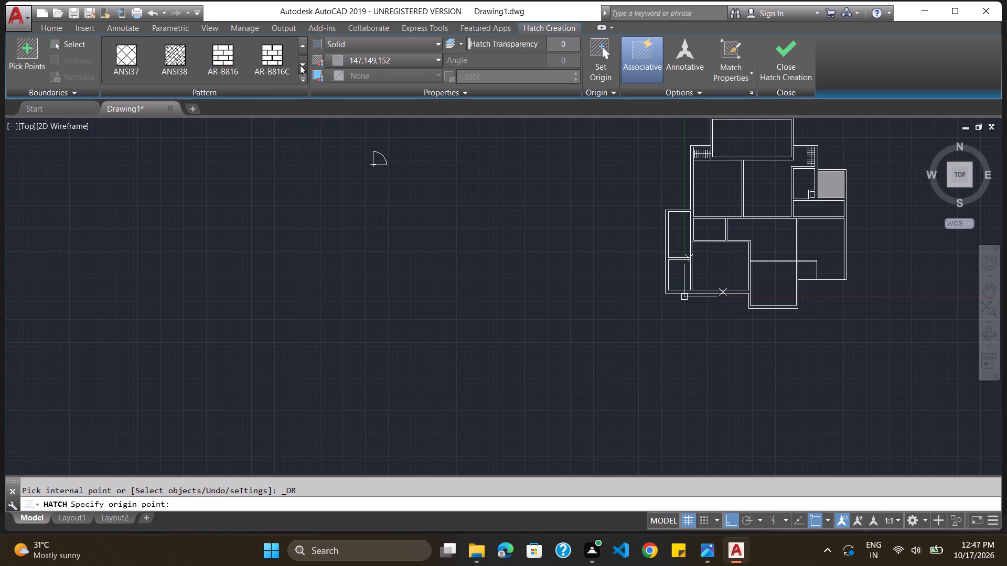
left_click(300, 44)
left_click(300, 44)
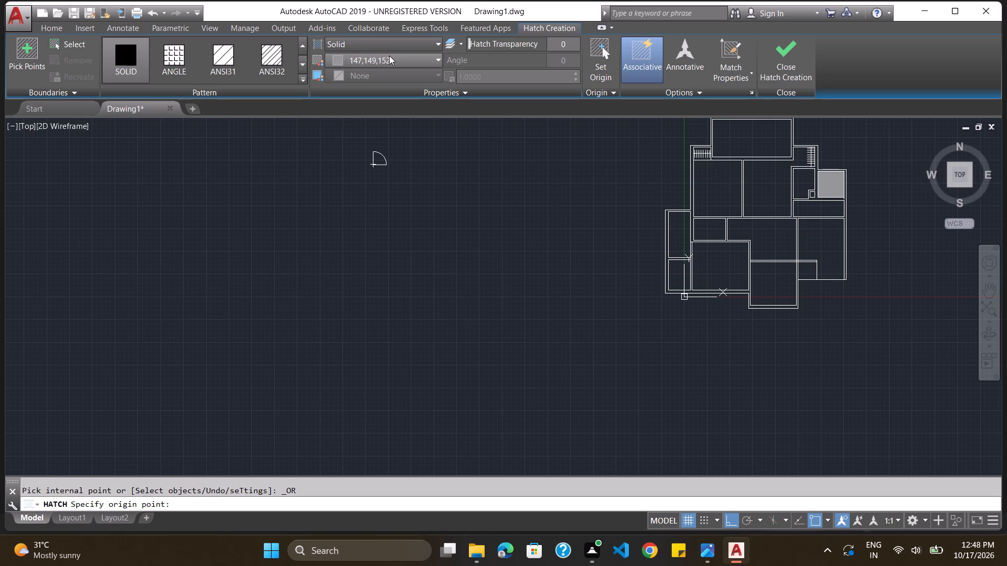
left_click(389, 56)
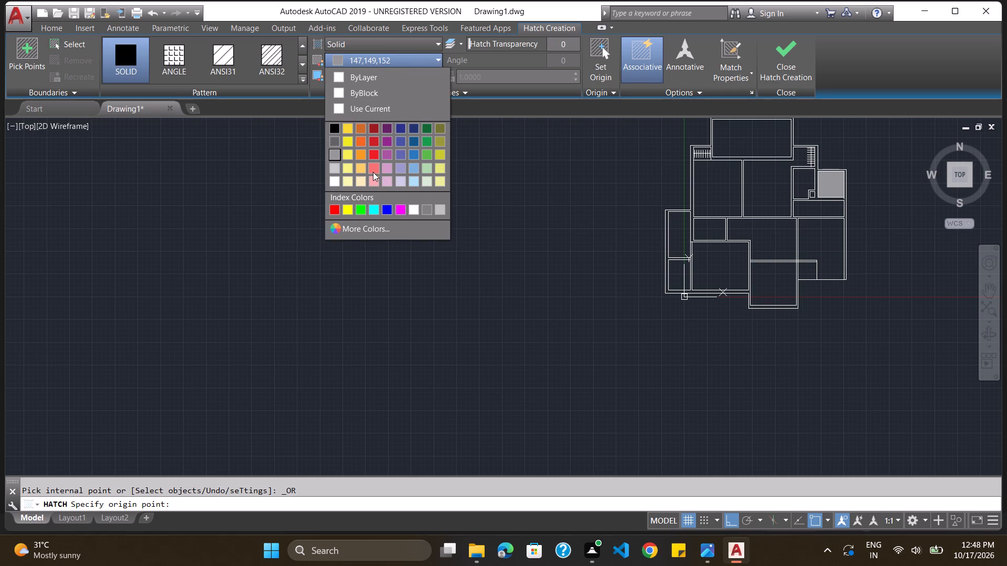
left_click(361, 131)
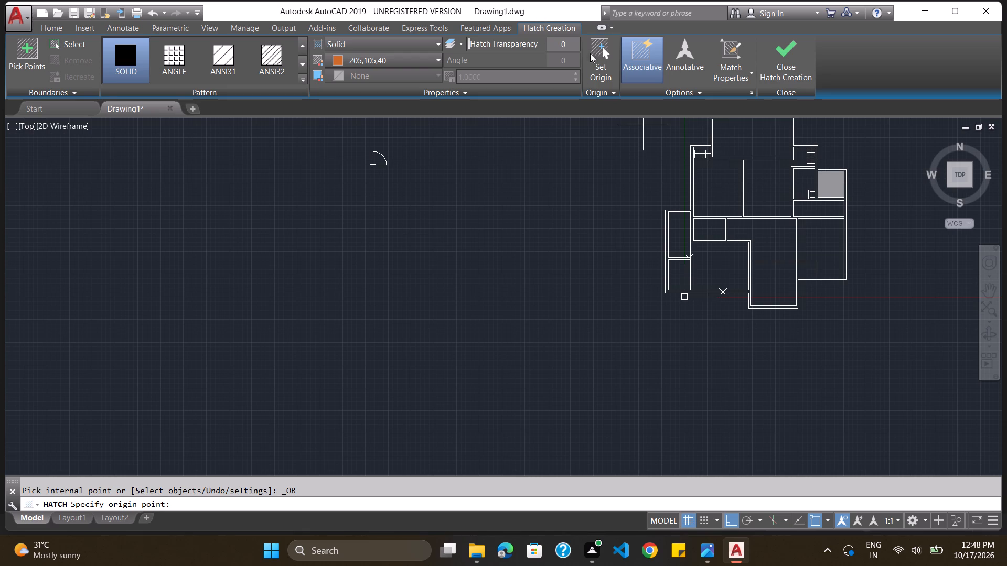
left_click(128, 65)
left_click(301, 62)
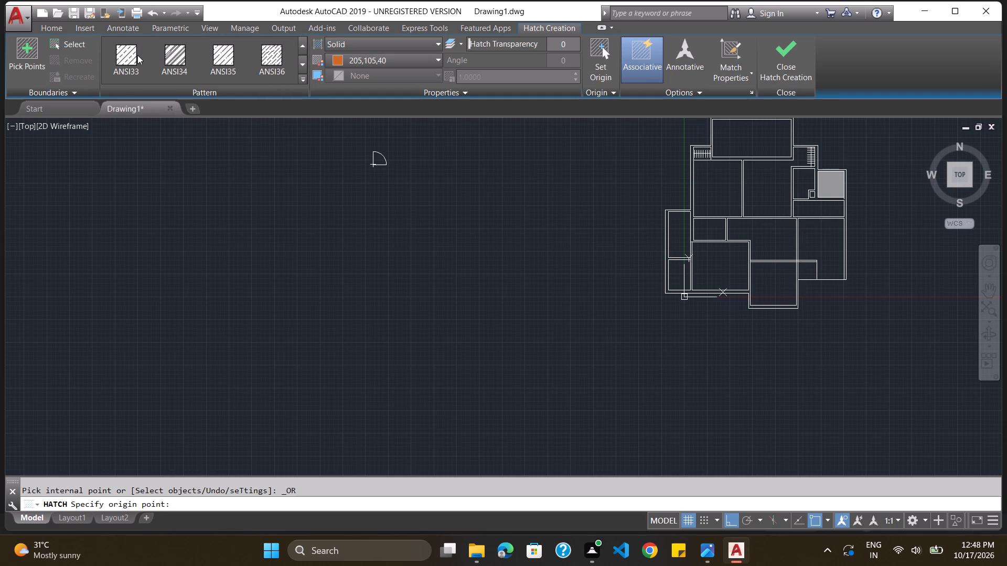
left_click(256, 56)
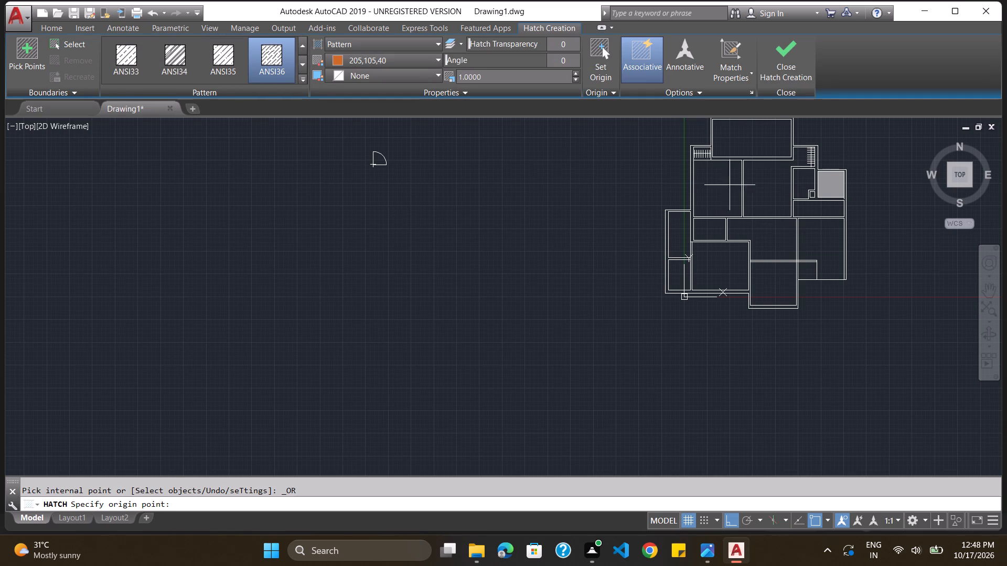
left_click(757, 191)
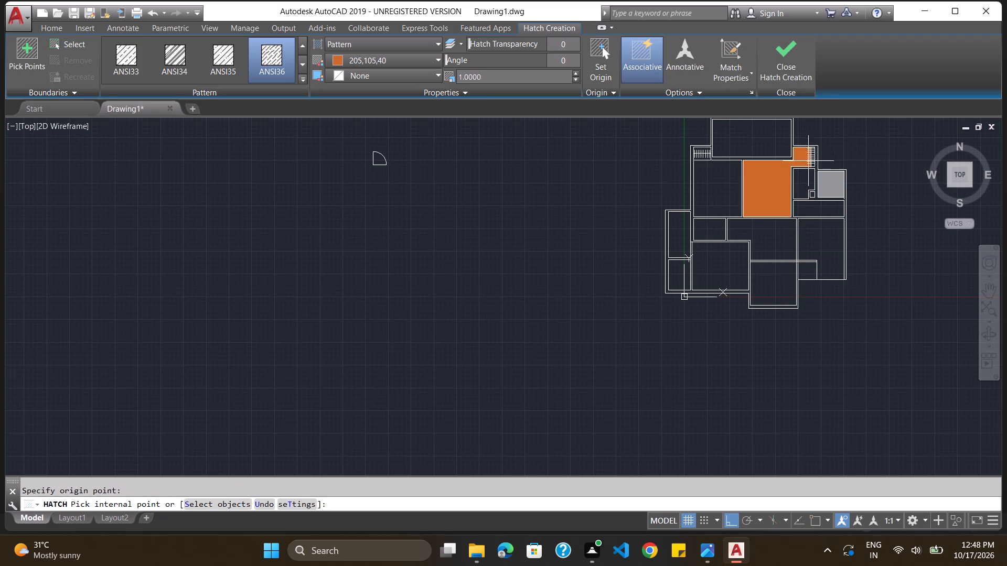
Hatch the northeast bedroom and its adjoining niche, including the narrow cells between the niche's short parallel lines.
left_click(778, 181)
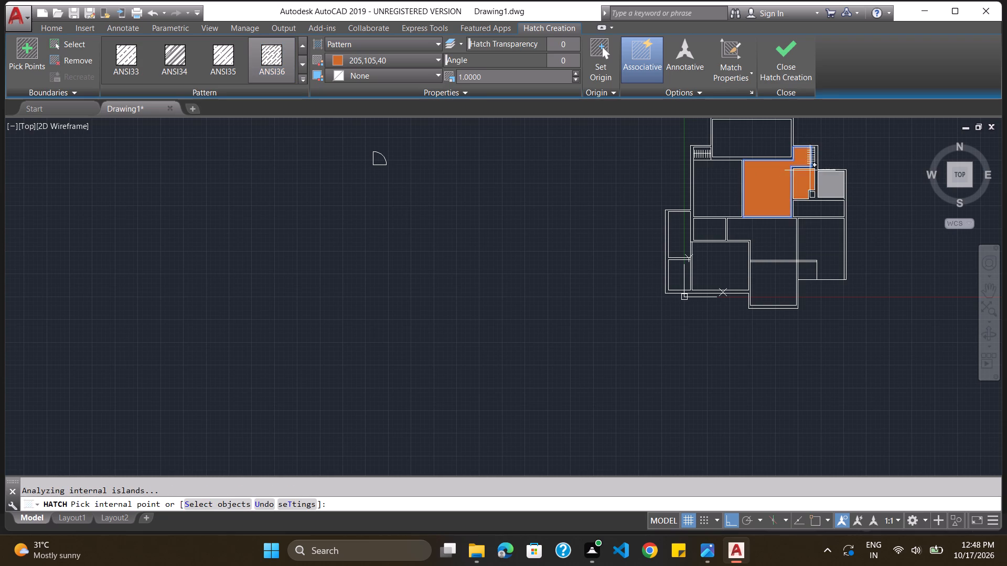
scroll(811, 162, "up", 5, "ctrl")
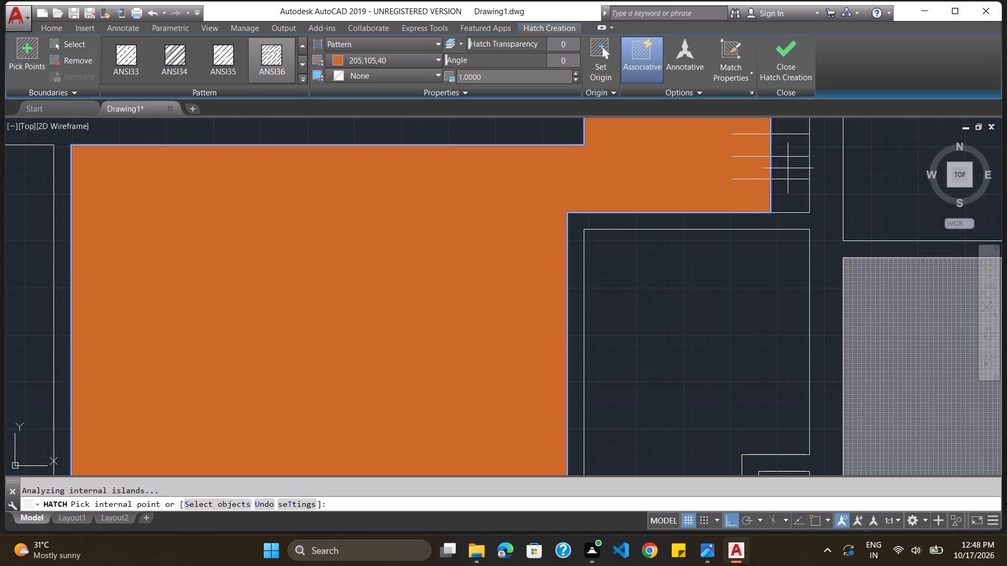
scroll(737, 238, "down", 4, "ctrl")
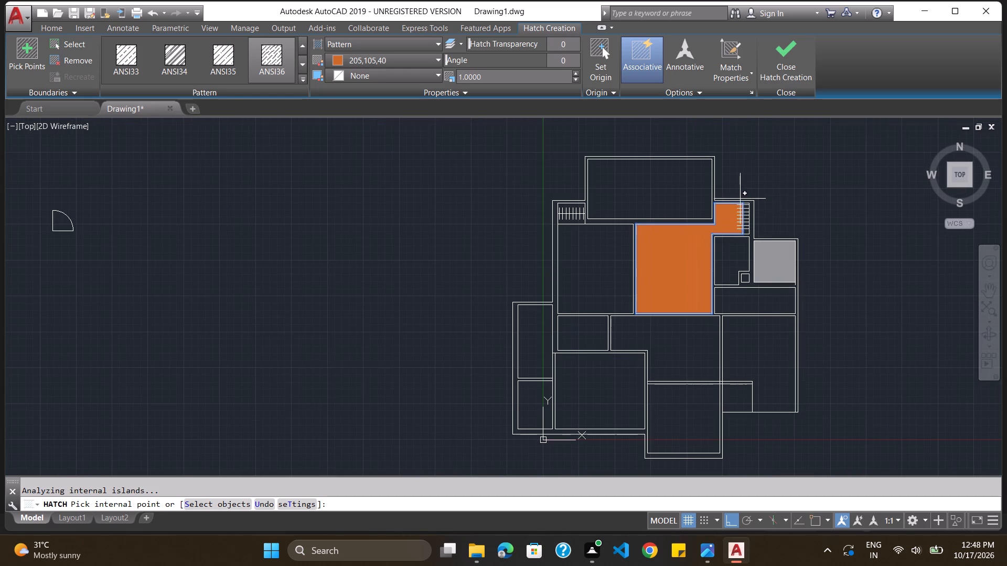
left_click(744, 206)
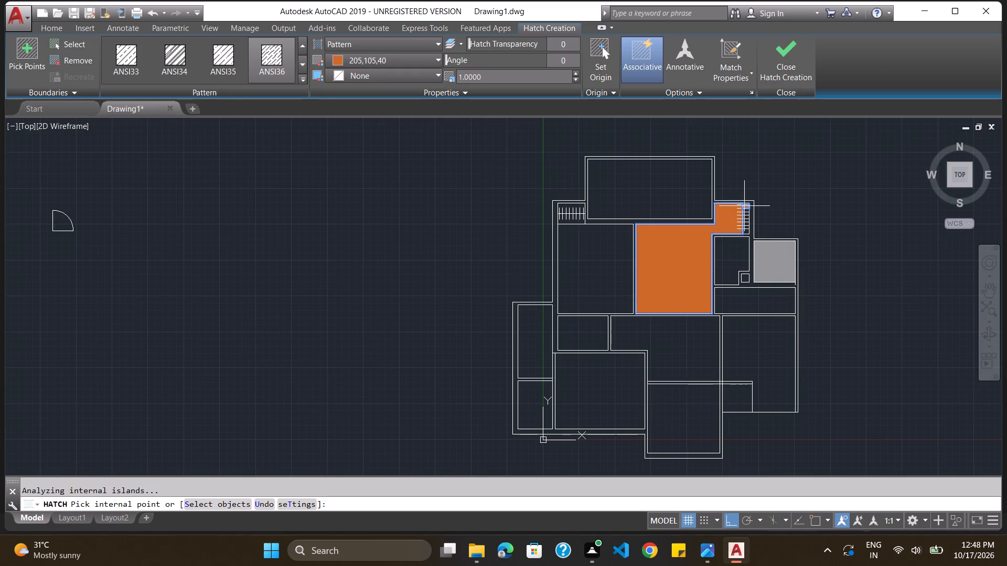
left_click(744, 211)
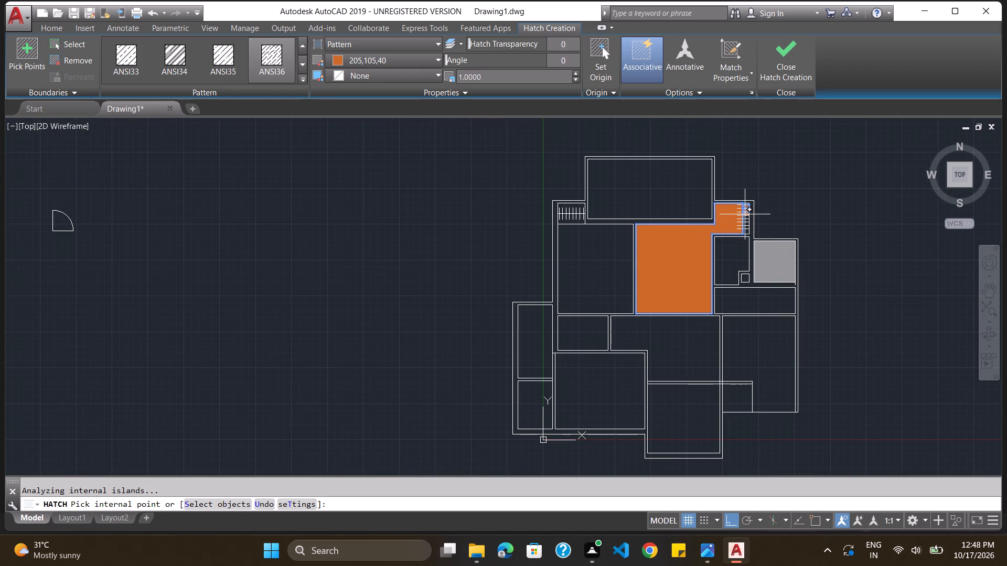
left_click(745, 214)
scroll(733, 248, "down", 1)
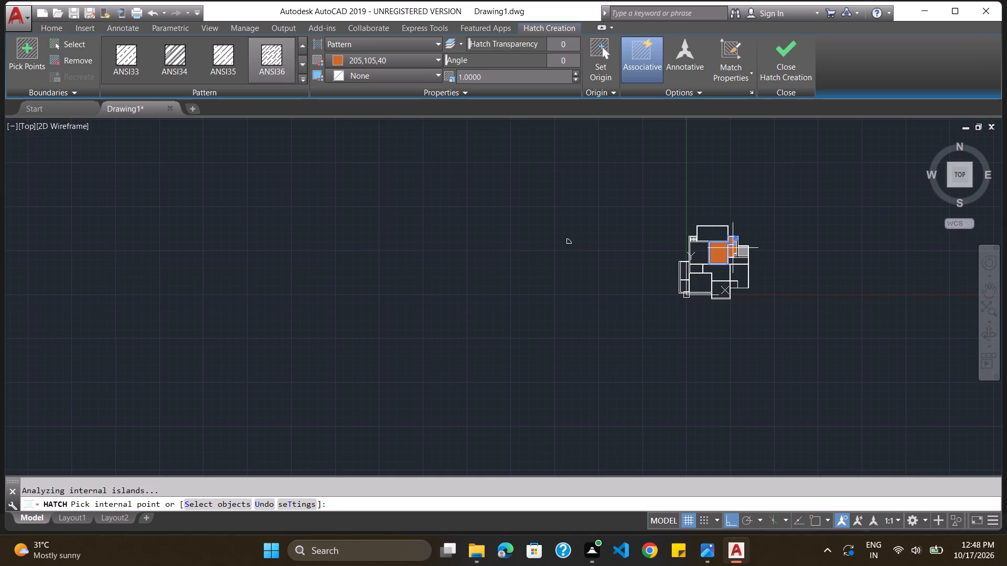
scroll(775, 221, "up", 1, "ctrl")
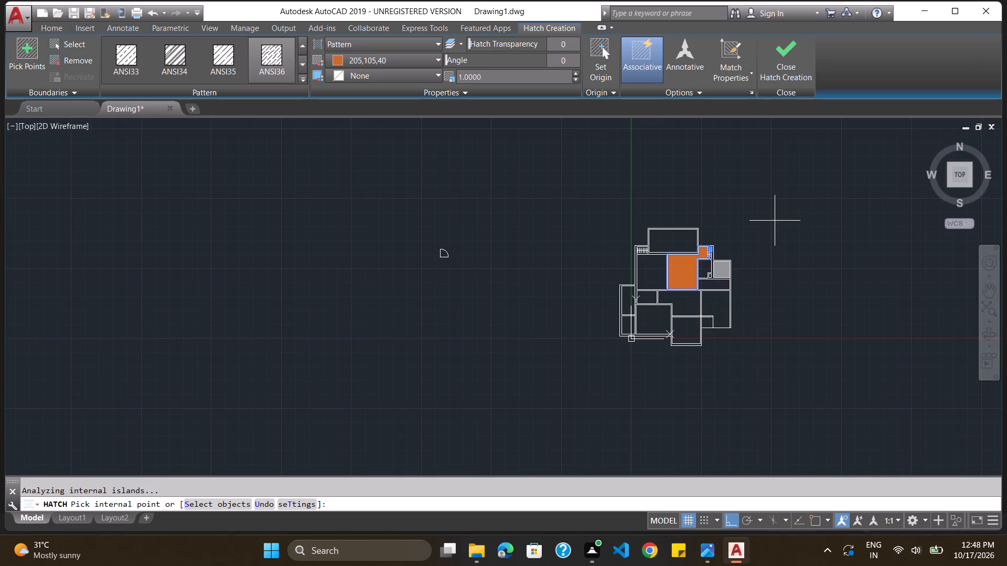
scroll(775, 221, "right", 1)
scroll(704, 271, "up", 5, "ctrl")
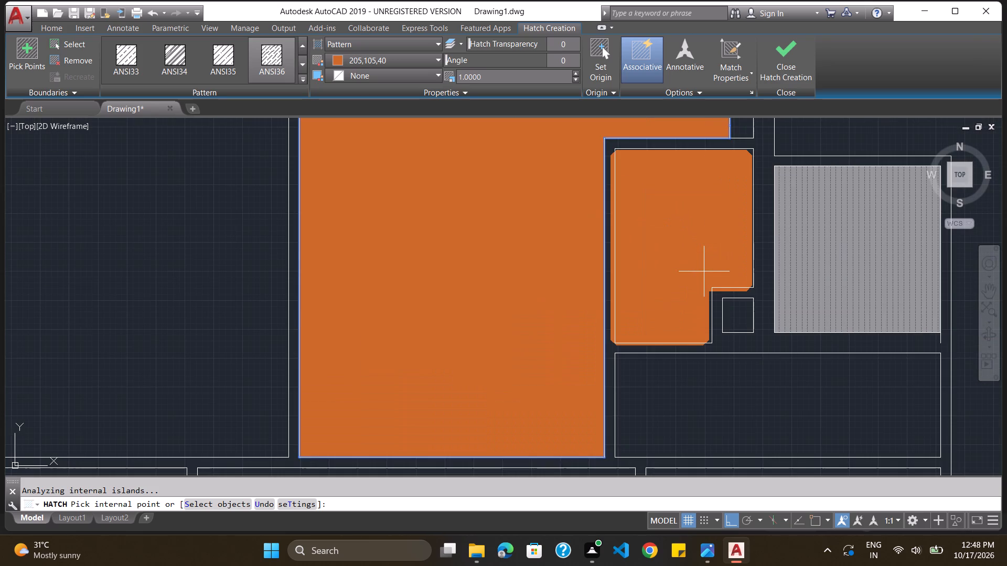
scroll(704, 271, "down", 1, "ctrl")
scroll(721, 208, "down", 1, "ctrl")
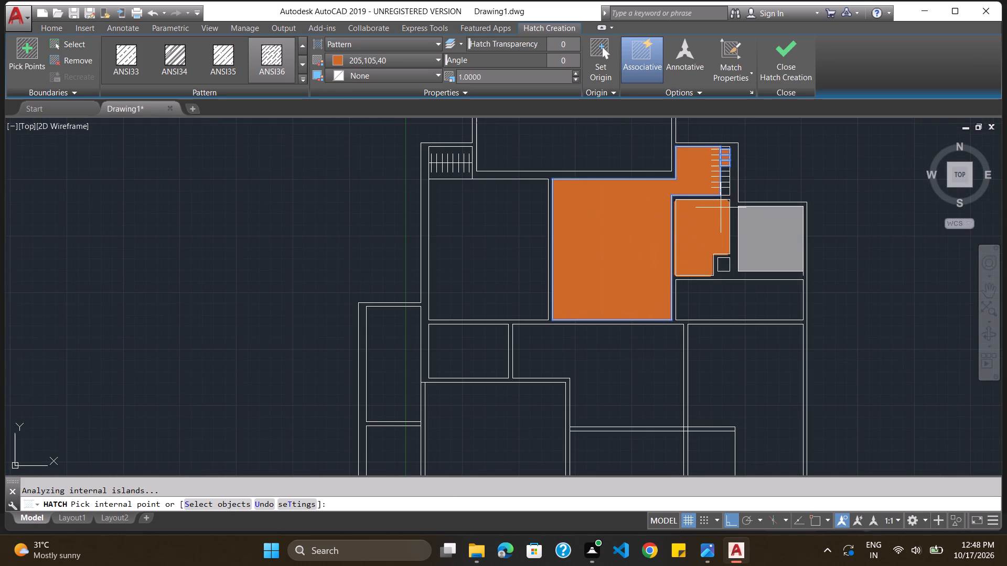
scroll(725, 154, "up", 5, "ctrl")
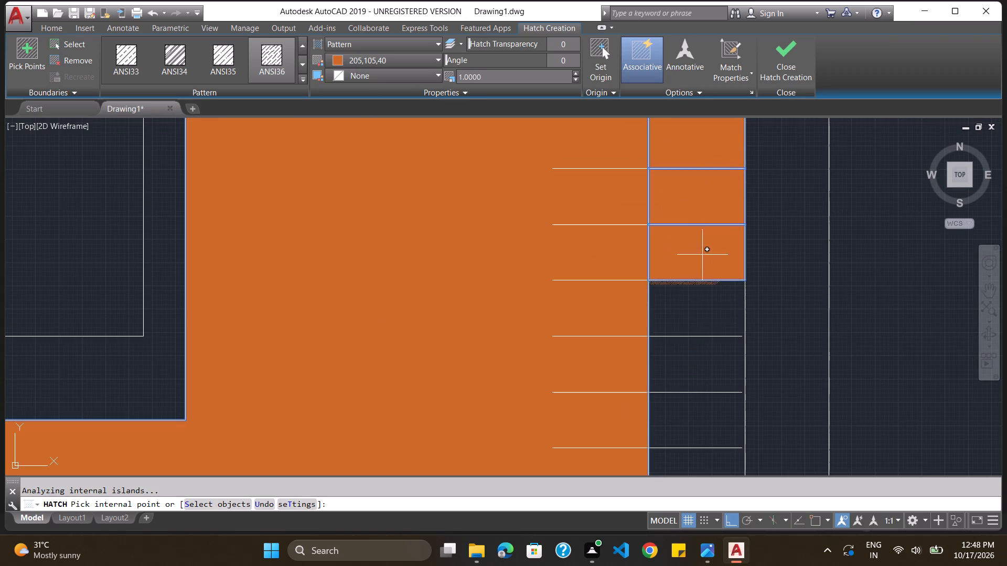
left_click(702, 293)
left_click(702, 293)
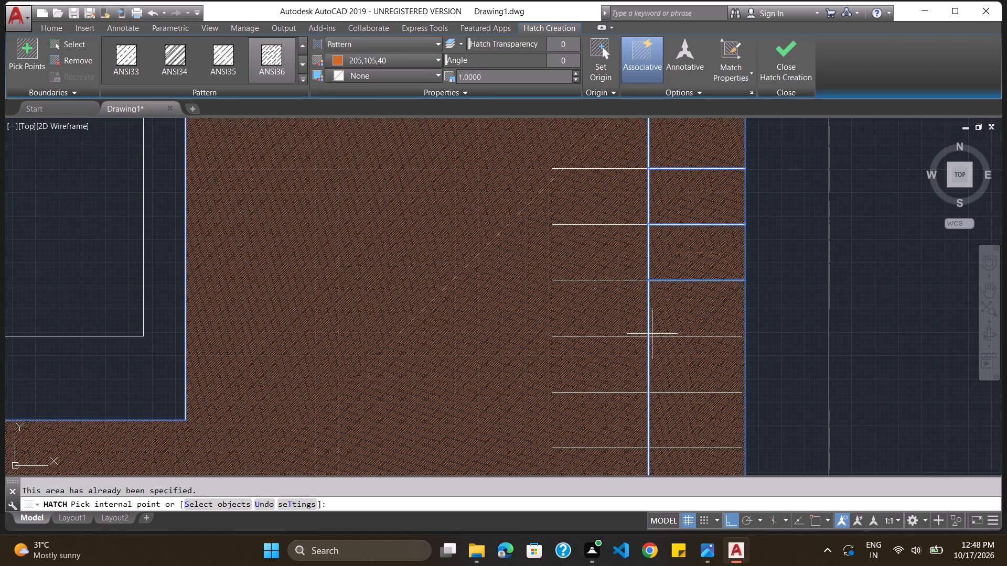
scroll(651, 334, "down", 5, "ctrl")
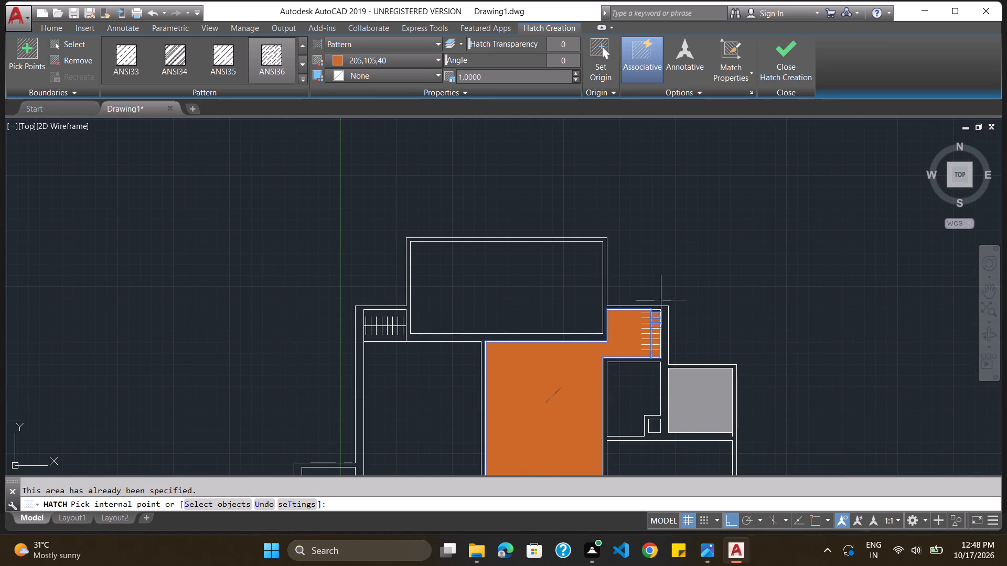
scroll(661, 300, "up", 5, "ctrl")
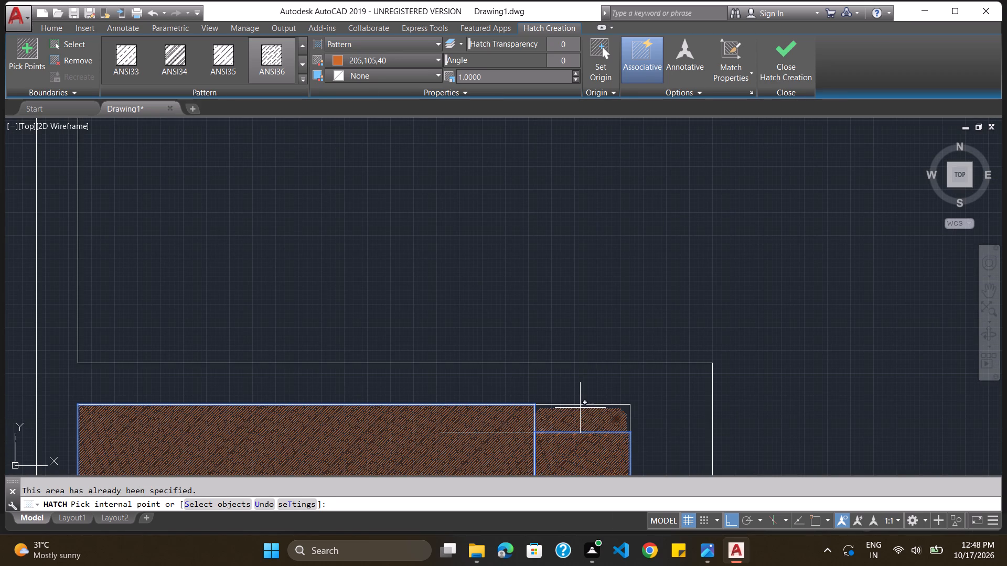
left_click(580, 408)
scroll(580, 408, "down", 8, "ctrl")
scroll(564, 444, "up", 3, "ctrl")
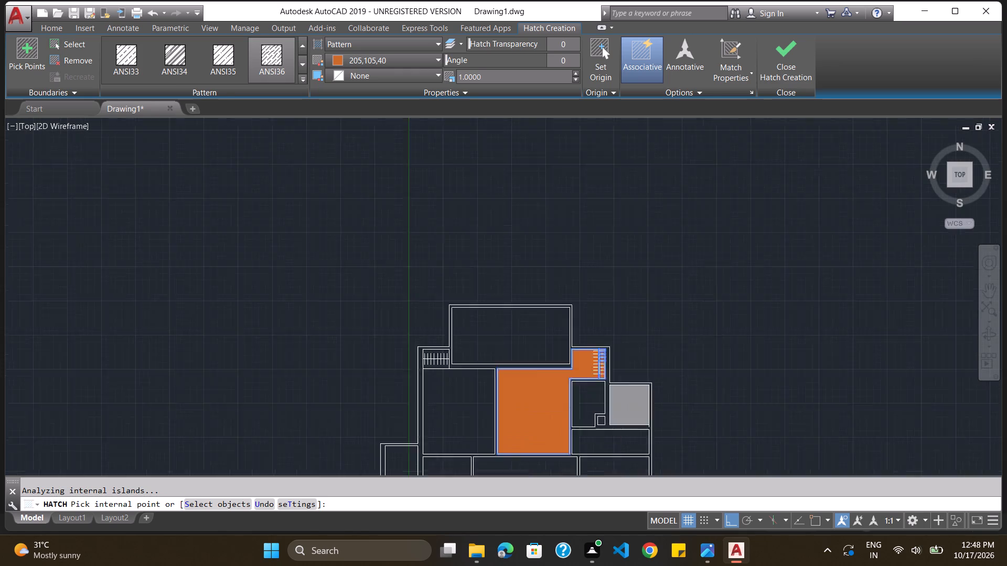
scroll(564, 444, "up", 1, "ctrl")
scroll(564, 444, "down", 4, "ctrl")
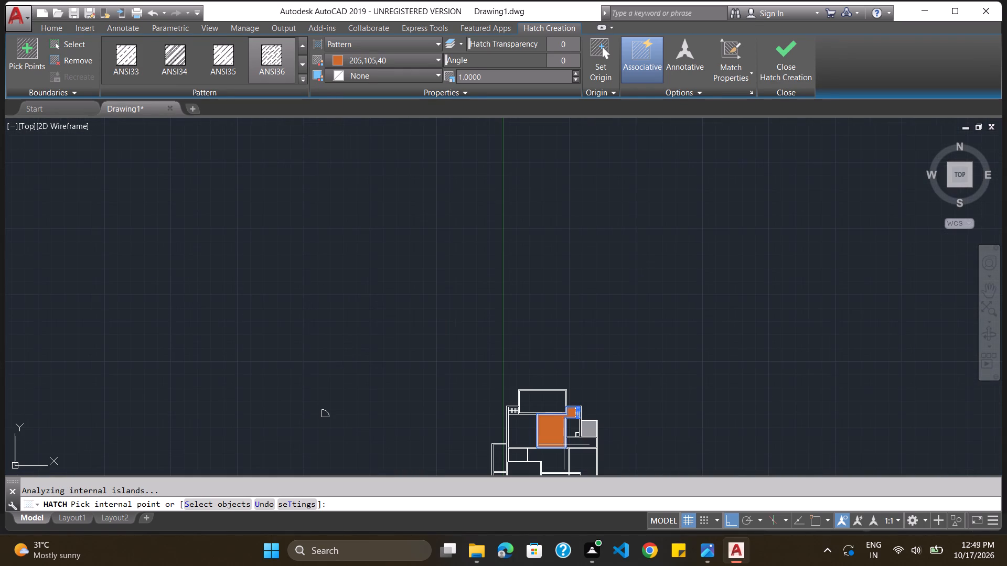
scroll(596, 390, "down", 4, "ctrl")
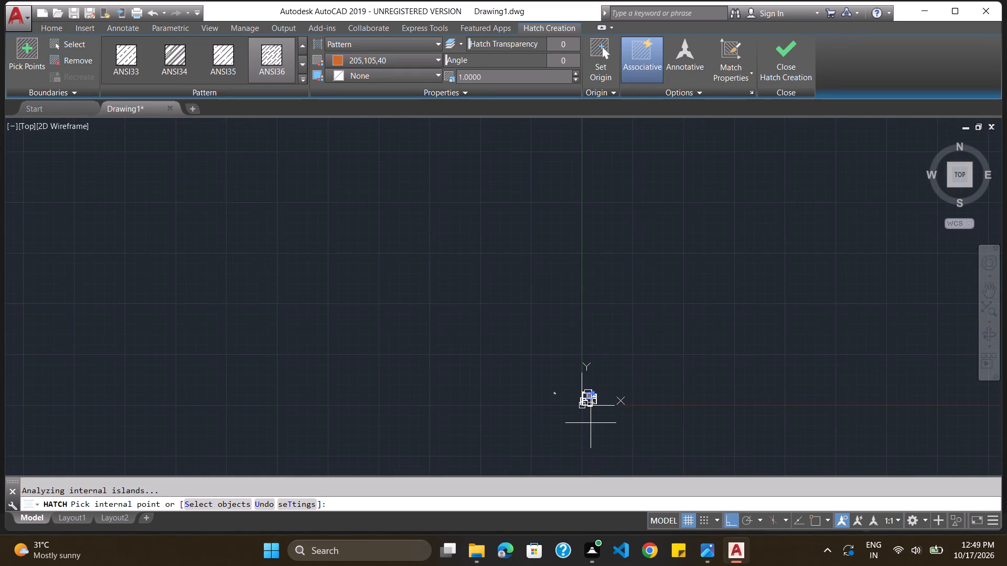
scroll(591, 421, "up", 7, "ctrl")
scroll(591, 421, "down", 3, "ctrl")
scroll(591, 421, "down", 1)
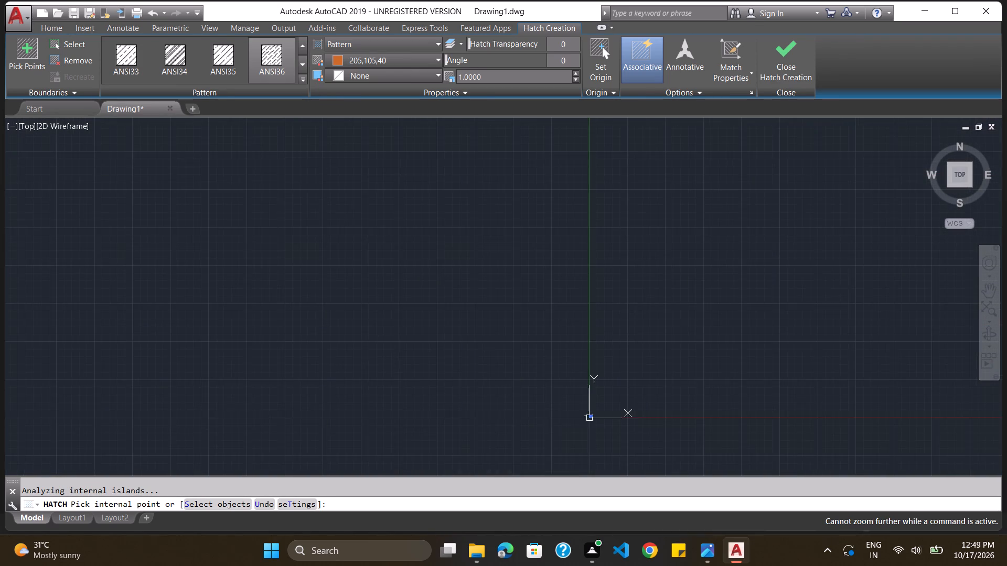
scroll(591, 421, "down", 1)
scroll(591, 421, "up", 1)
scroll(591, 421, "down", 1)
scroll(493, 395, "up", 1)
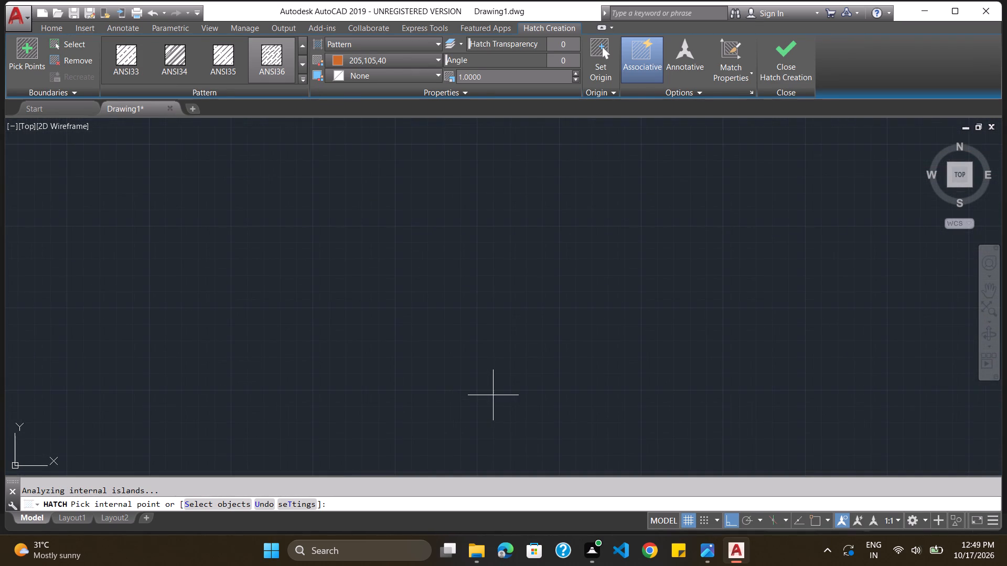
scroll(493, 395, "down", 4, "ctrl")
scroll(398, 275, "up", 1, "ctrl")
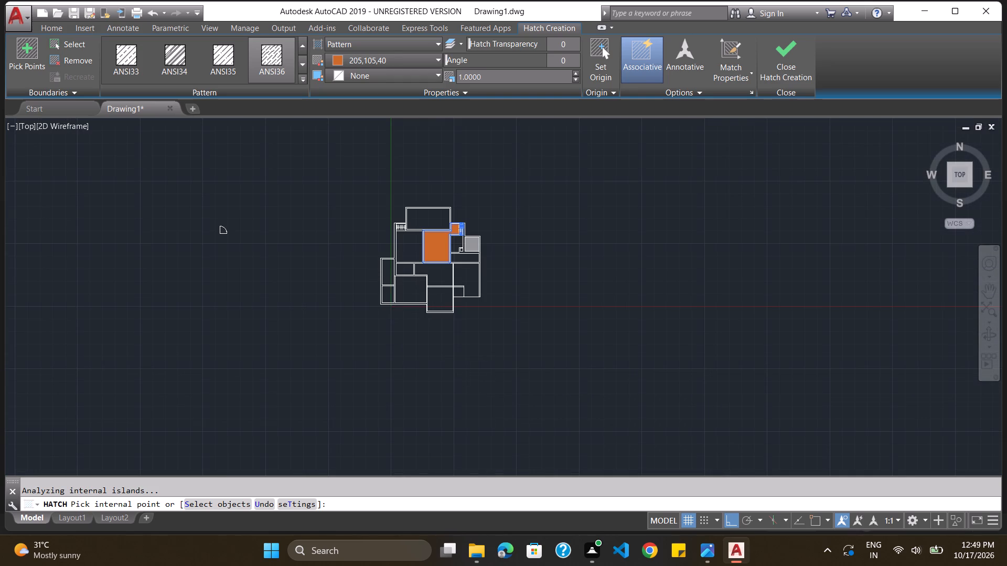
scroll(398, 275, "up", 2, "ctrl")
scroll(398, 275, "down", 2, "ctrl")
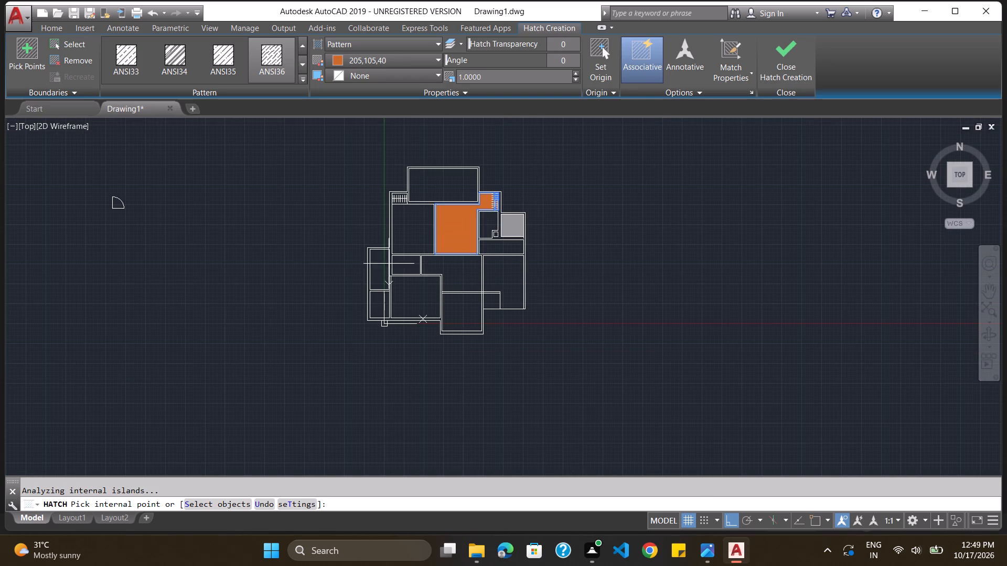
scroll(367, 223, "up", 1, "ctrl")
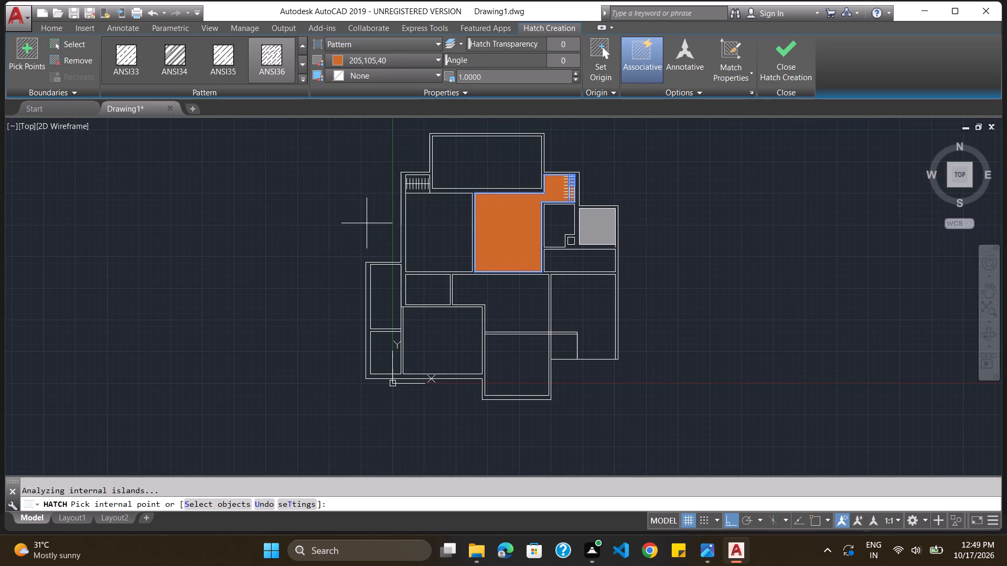
Check the colour choices for the northeast bedroom's hatch and end the Hatch command.
left_click(335, 58)
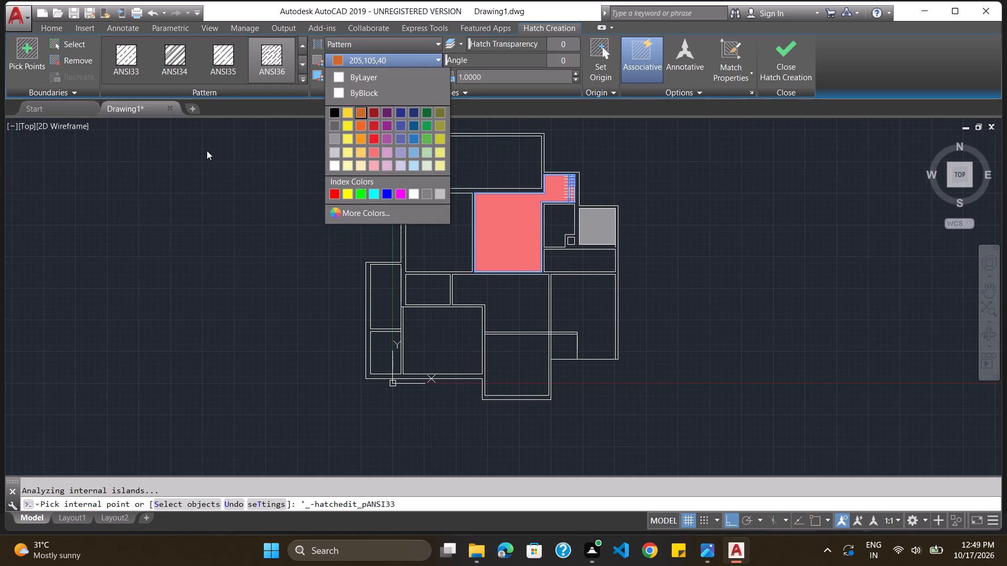
left_click(196, 186)
key("Escape")
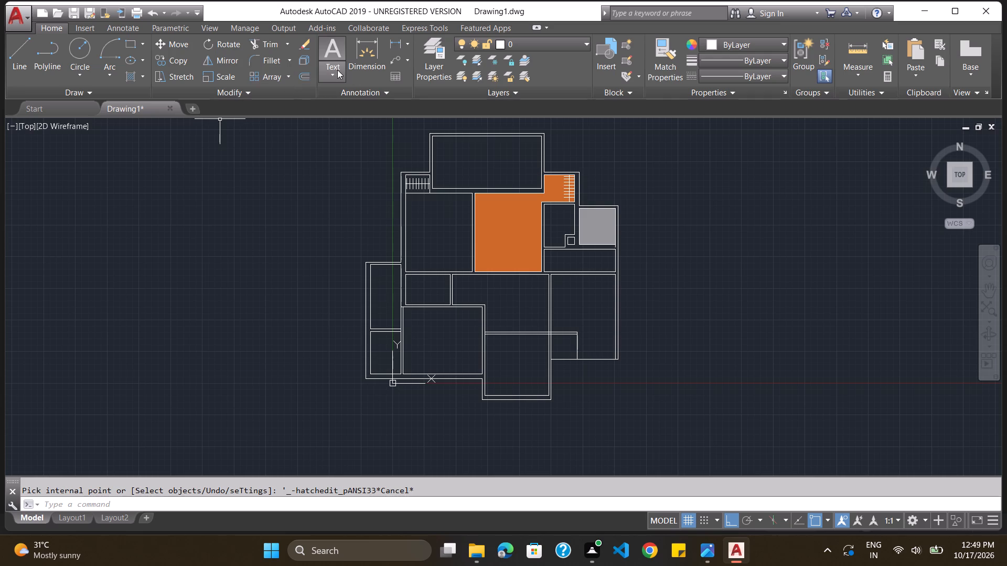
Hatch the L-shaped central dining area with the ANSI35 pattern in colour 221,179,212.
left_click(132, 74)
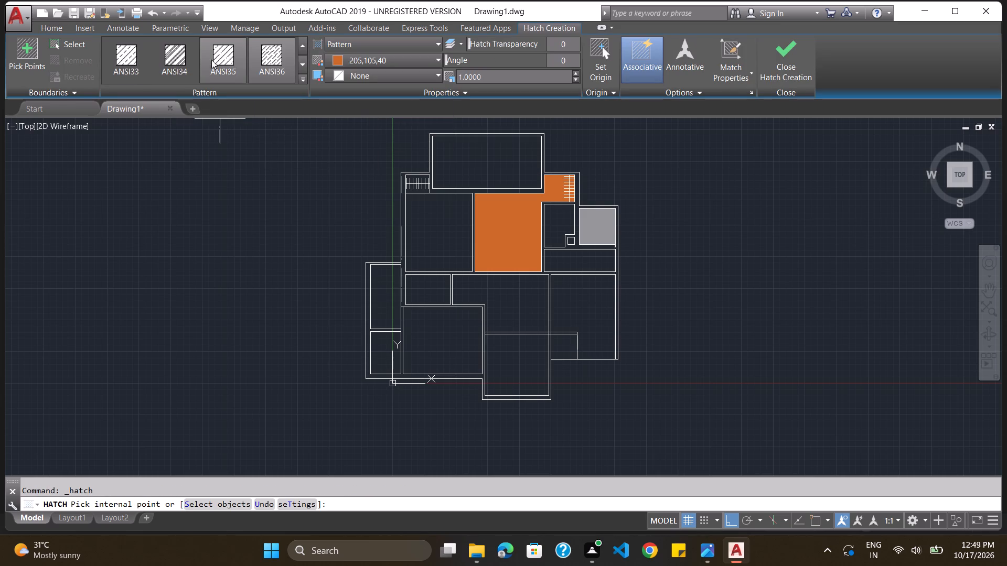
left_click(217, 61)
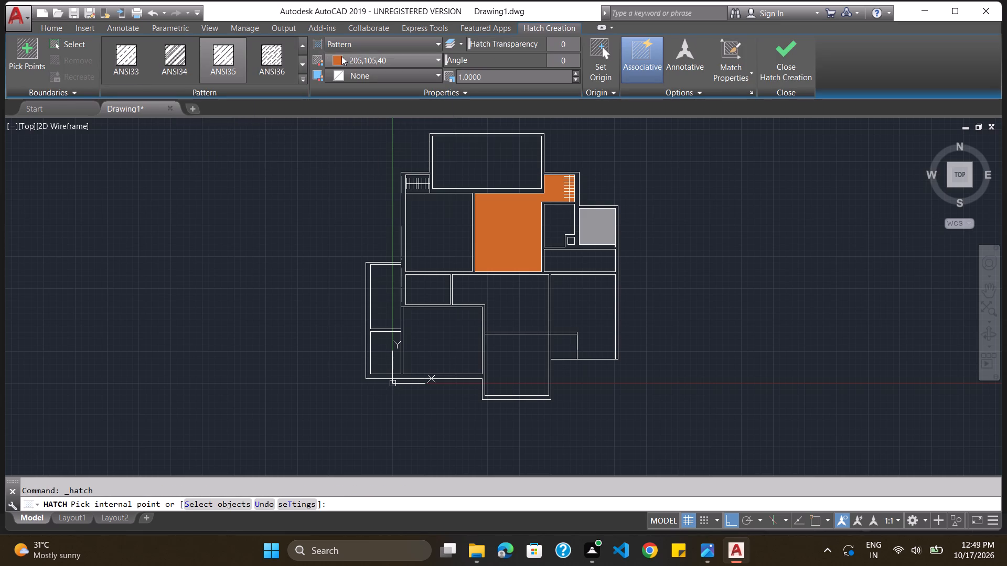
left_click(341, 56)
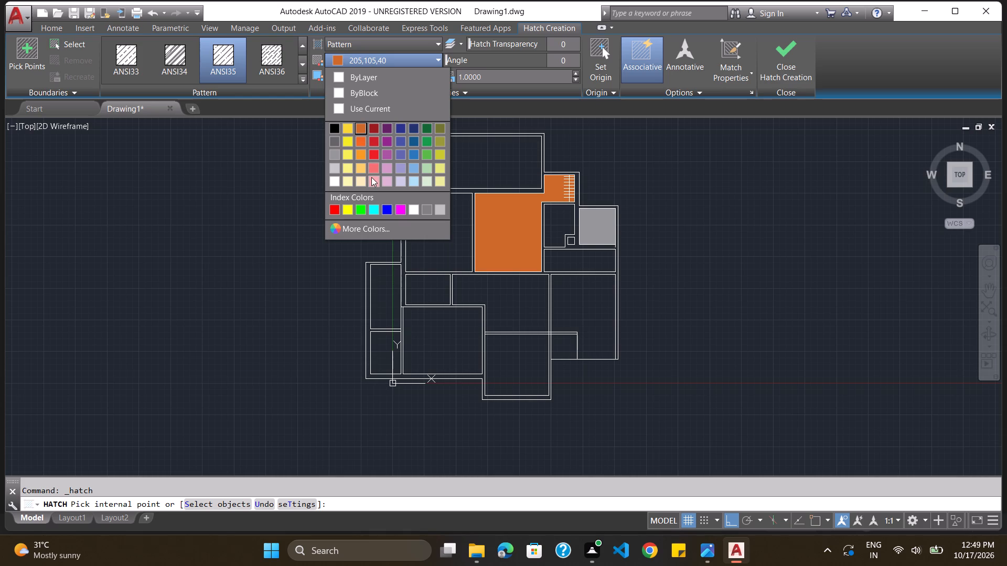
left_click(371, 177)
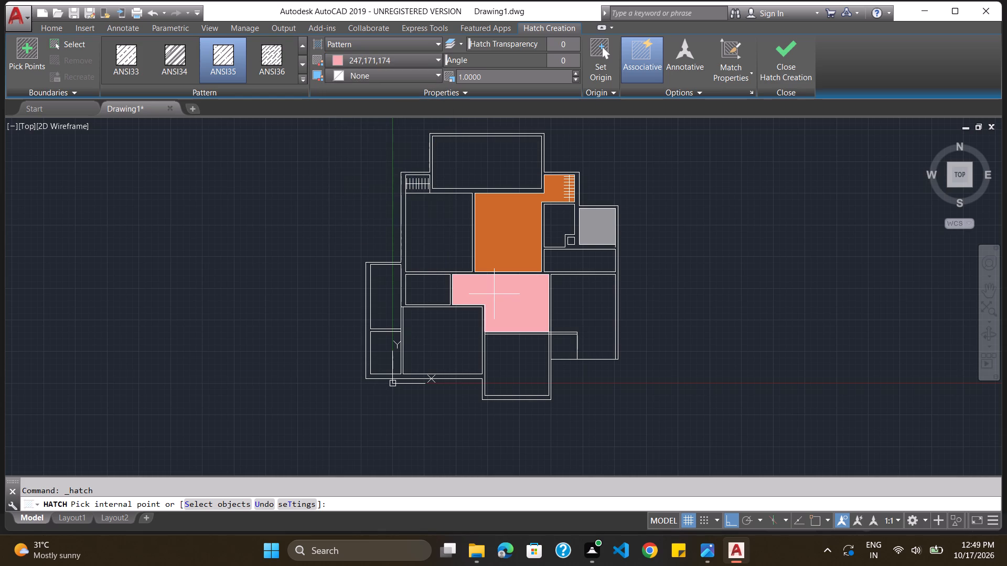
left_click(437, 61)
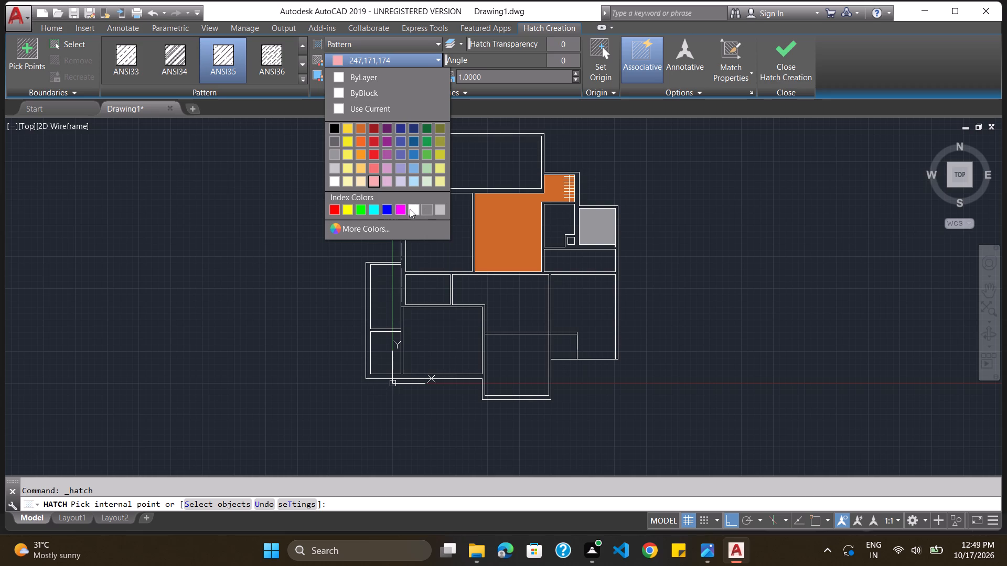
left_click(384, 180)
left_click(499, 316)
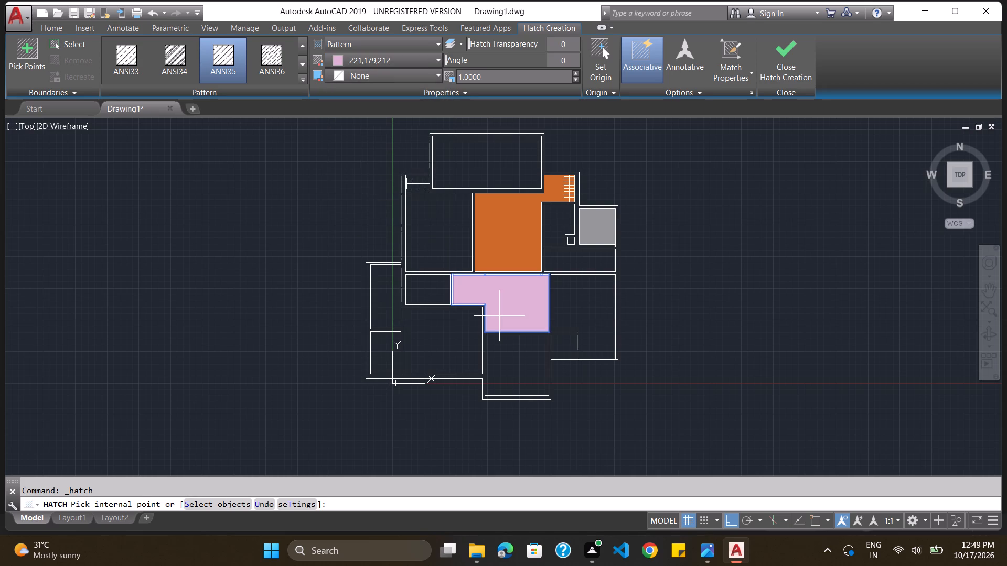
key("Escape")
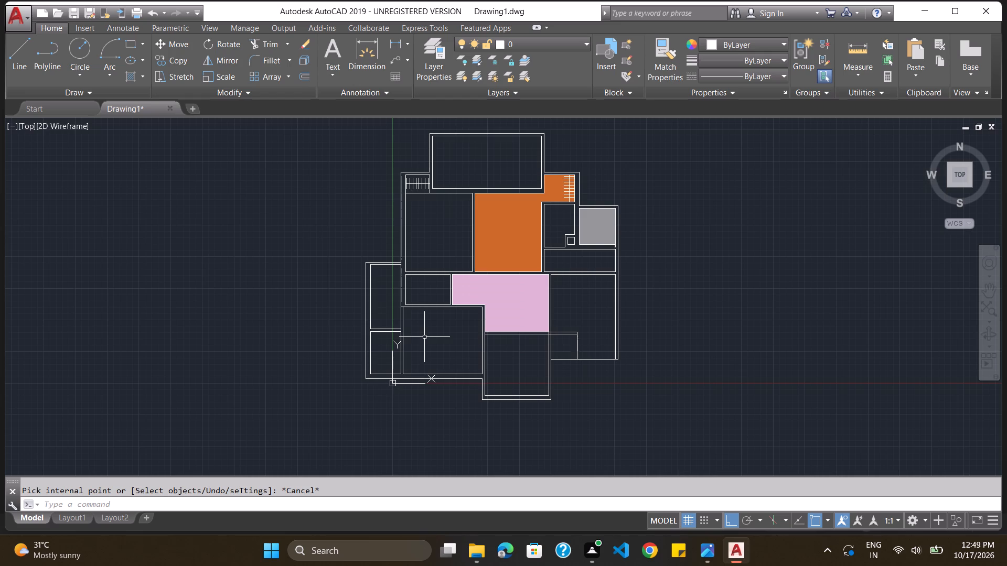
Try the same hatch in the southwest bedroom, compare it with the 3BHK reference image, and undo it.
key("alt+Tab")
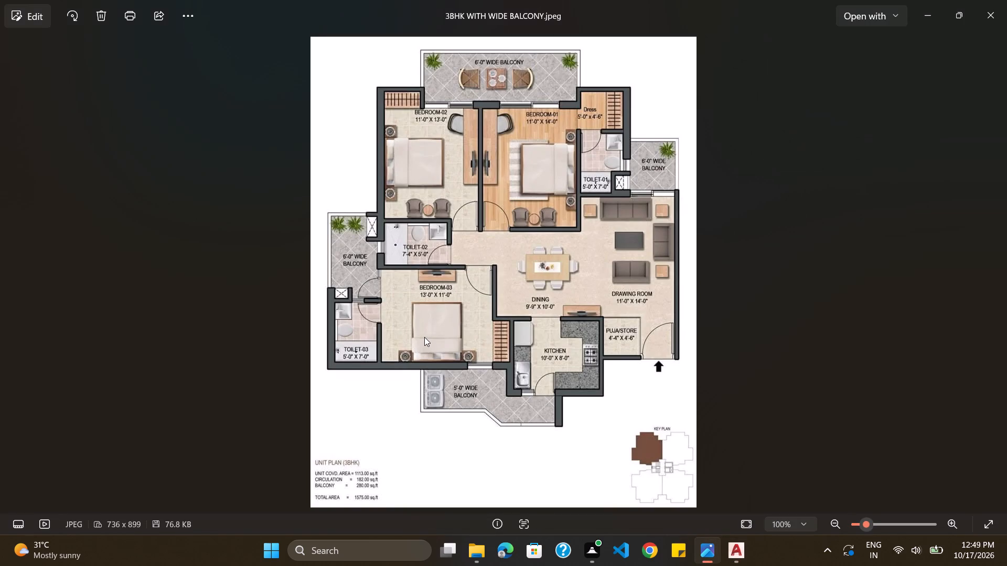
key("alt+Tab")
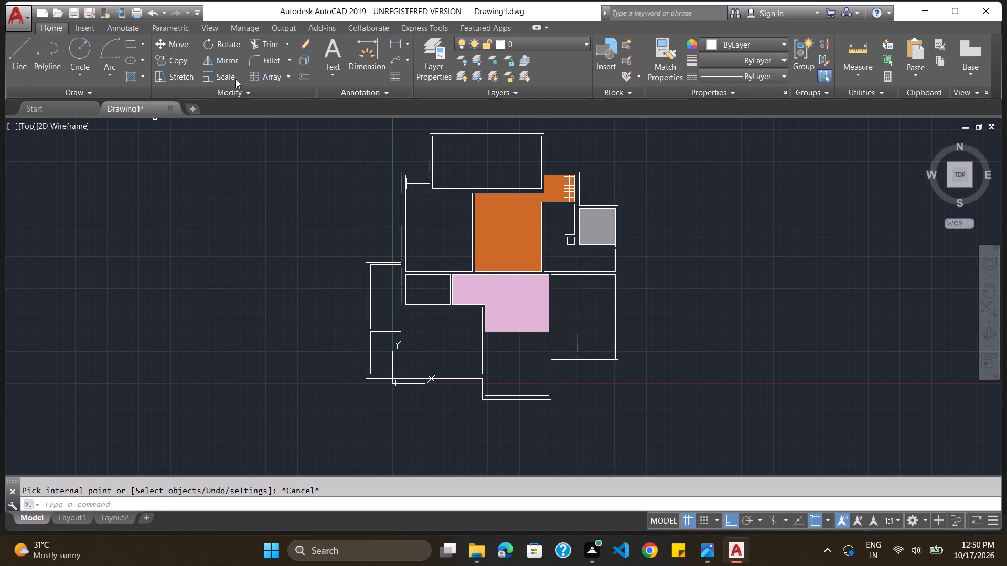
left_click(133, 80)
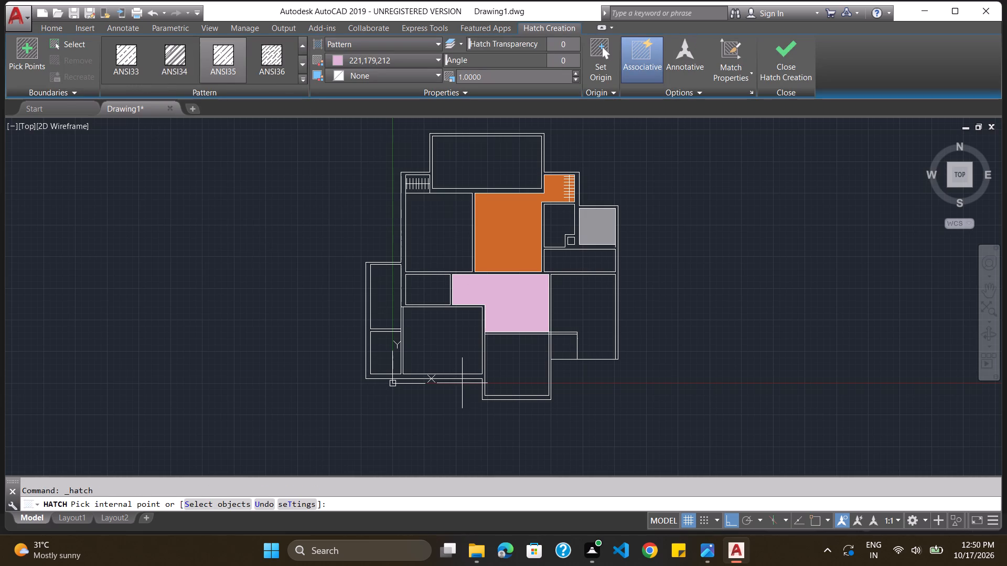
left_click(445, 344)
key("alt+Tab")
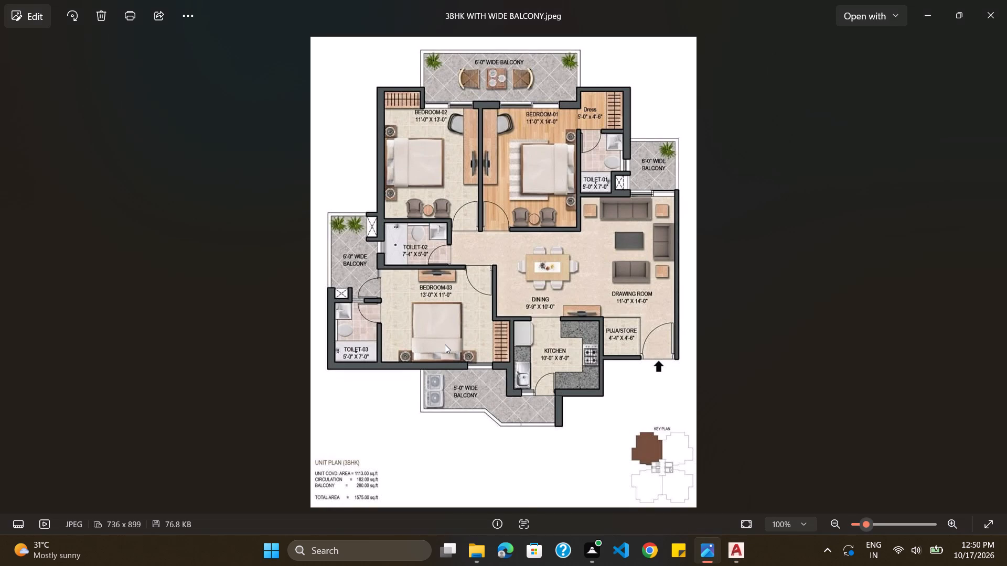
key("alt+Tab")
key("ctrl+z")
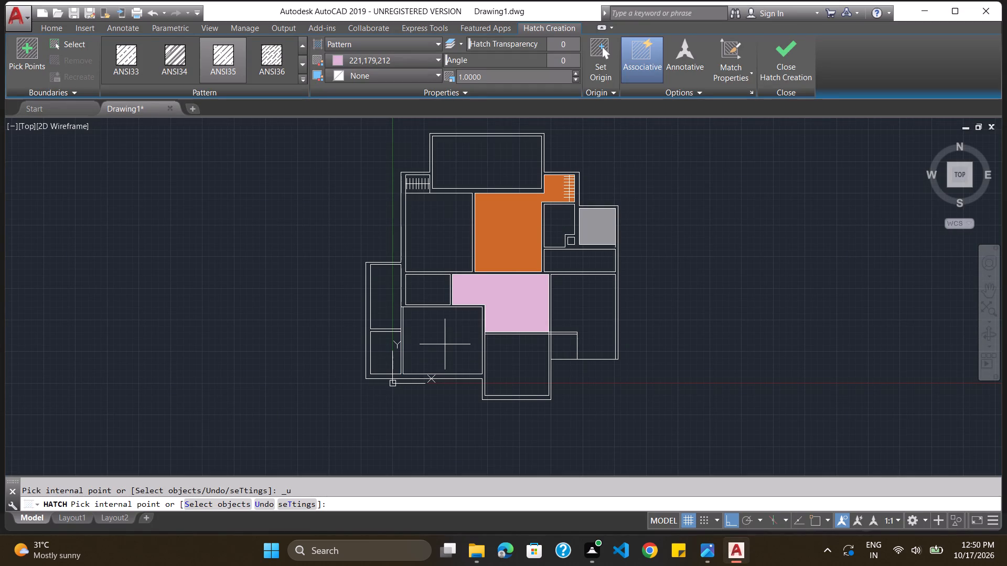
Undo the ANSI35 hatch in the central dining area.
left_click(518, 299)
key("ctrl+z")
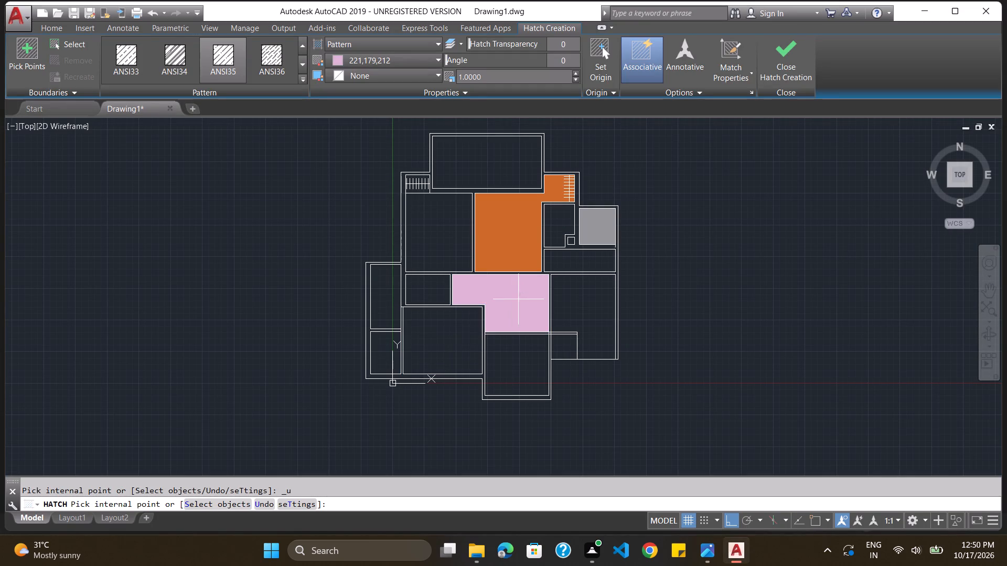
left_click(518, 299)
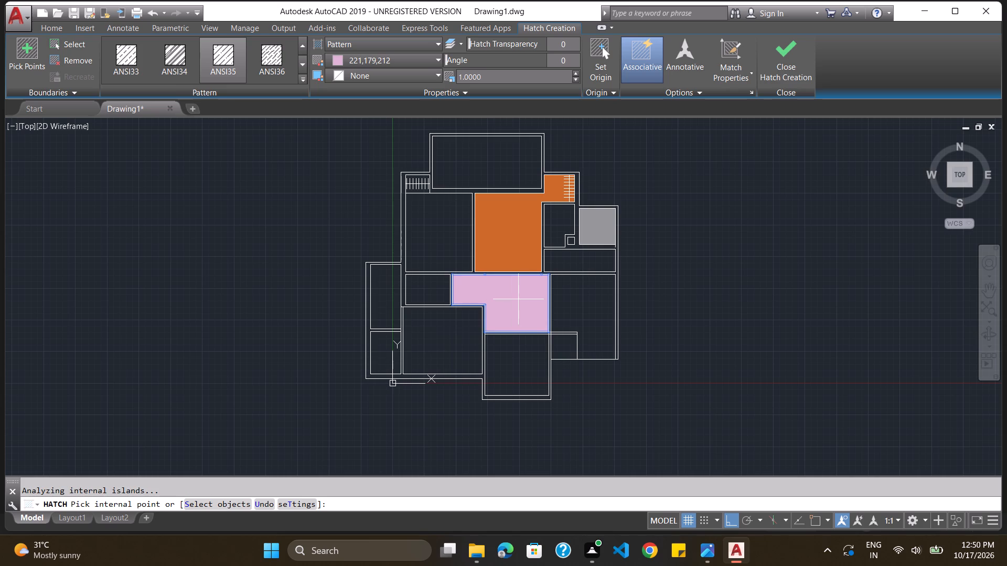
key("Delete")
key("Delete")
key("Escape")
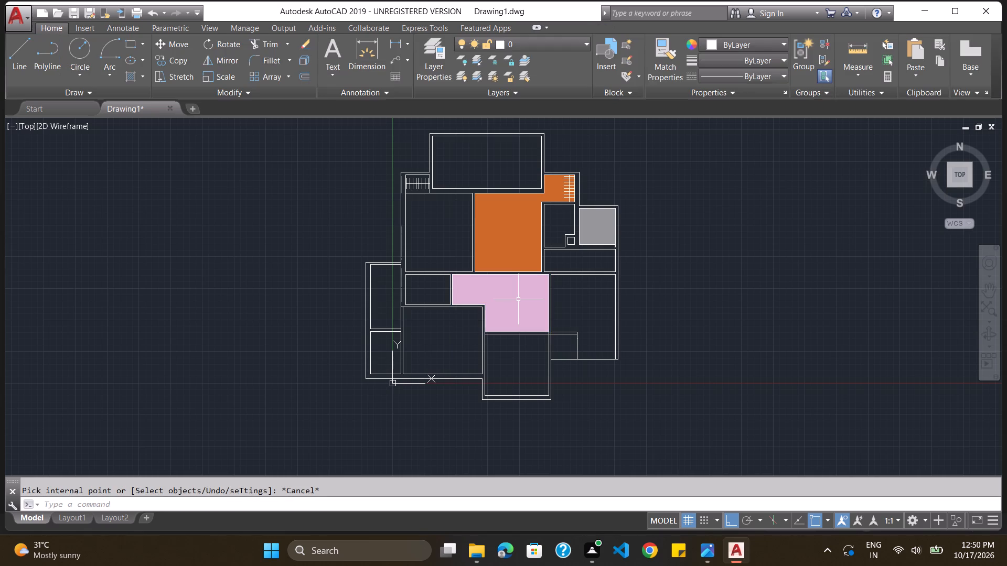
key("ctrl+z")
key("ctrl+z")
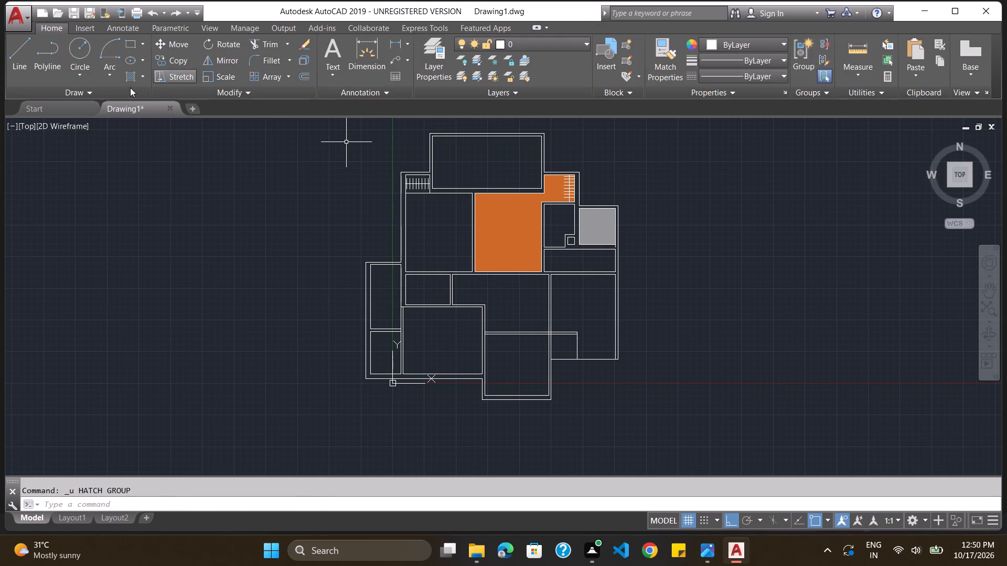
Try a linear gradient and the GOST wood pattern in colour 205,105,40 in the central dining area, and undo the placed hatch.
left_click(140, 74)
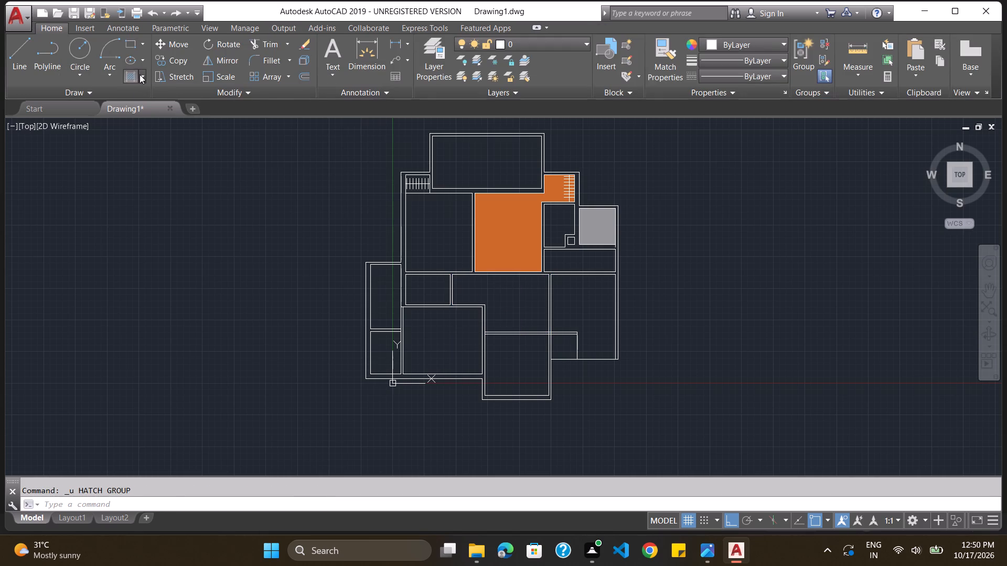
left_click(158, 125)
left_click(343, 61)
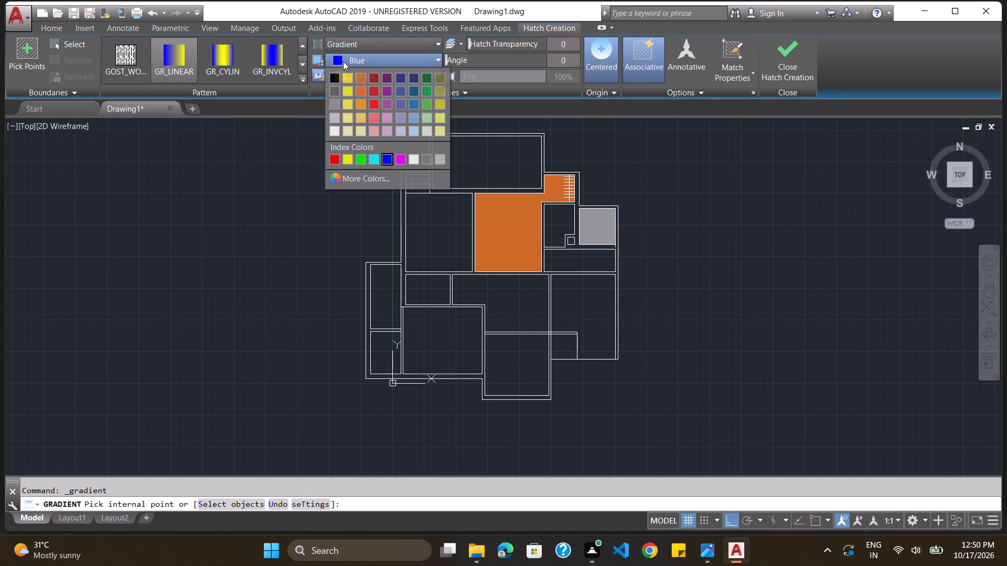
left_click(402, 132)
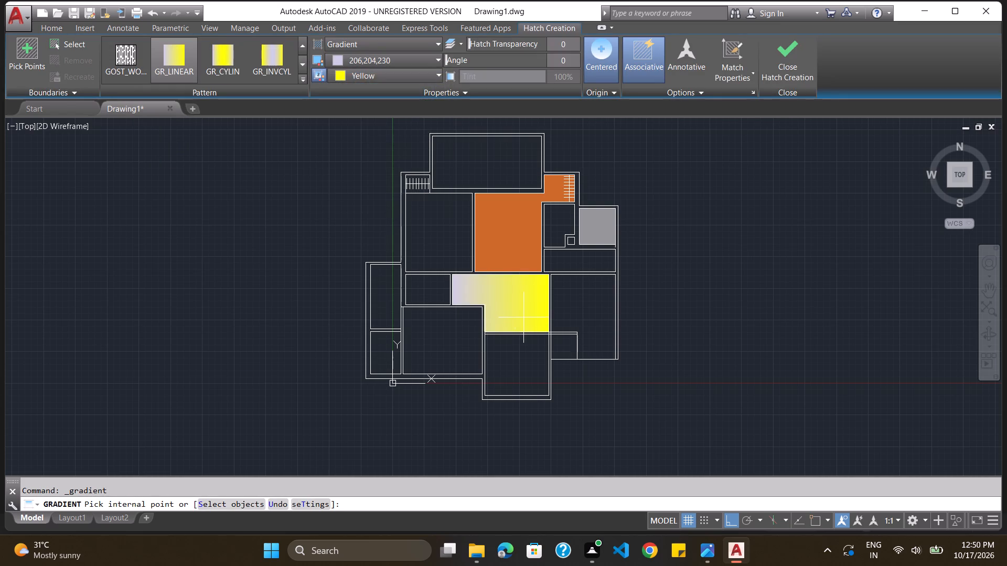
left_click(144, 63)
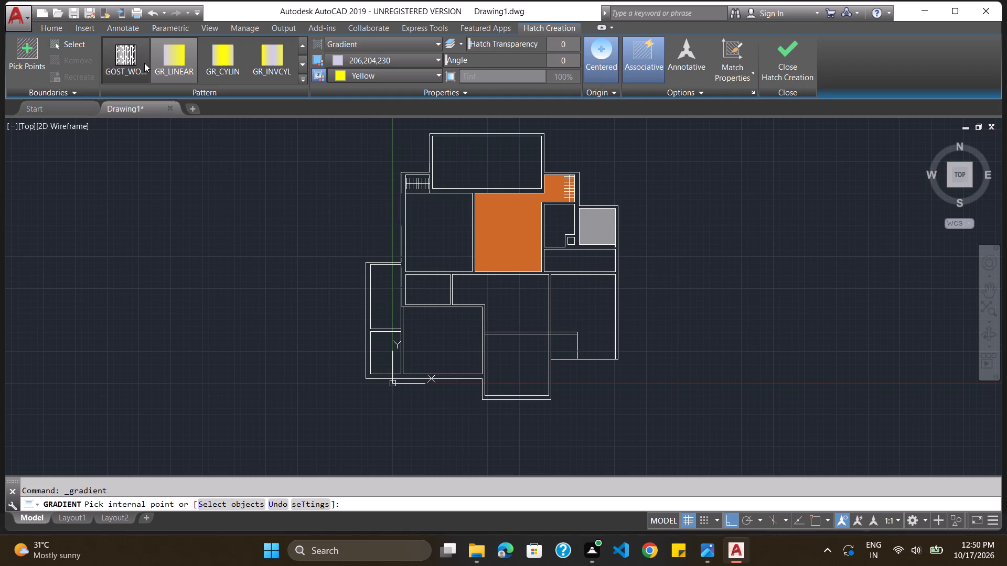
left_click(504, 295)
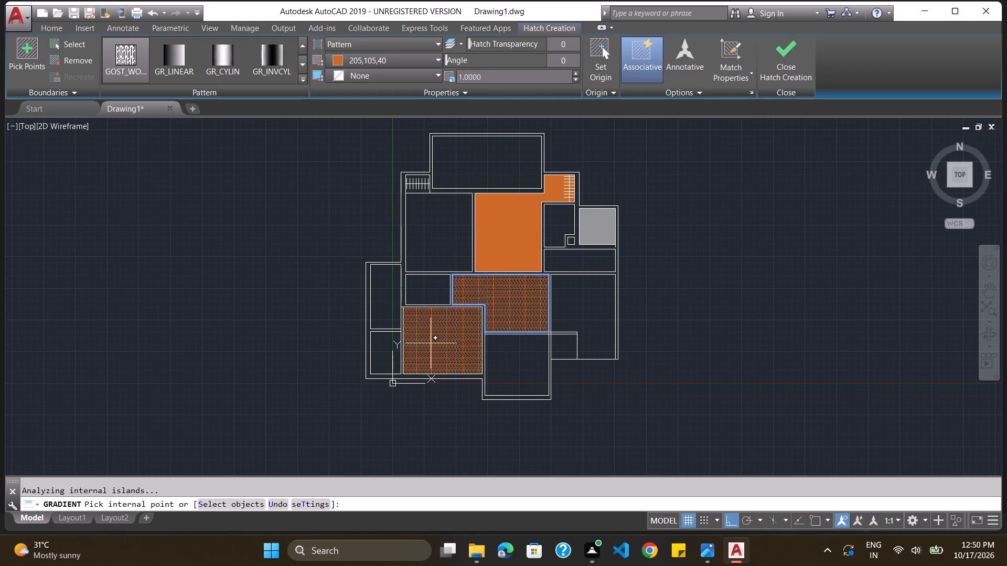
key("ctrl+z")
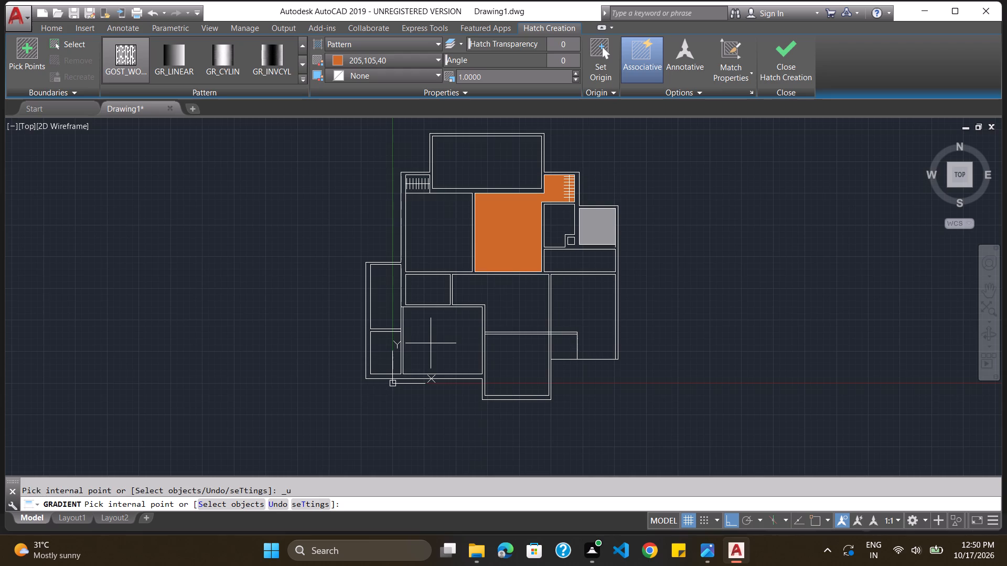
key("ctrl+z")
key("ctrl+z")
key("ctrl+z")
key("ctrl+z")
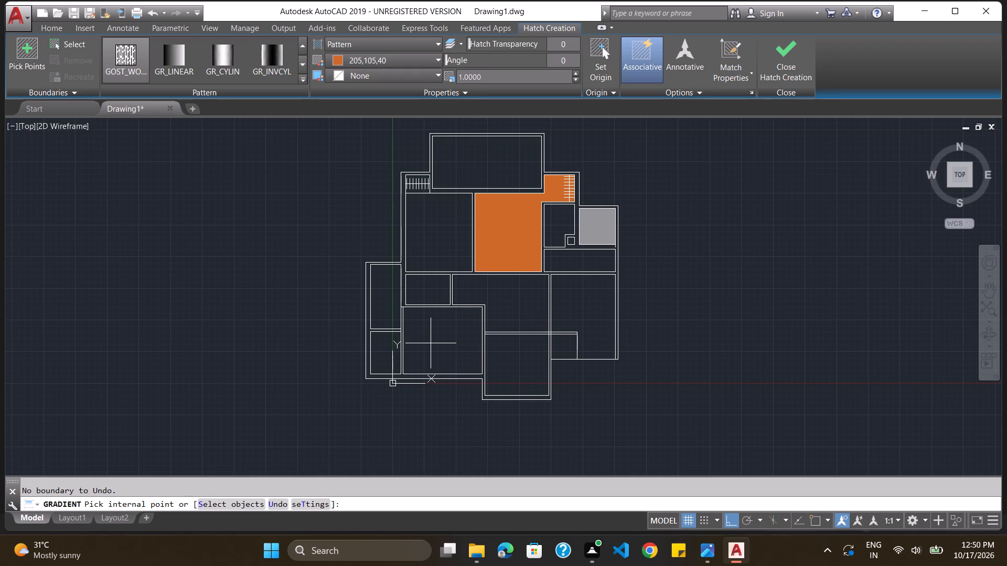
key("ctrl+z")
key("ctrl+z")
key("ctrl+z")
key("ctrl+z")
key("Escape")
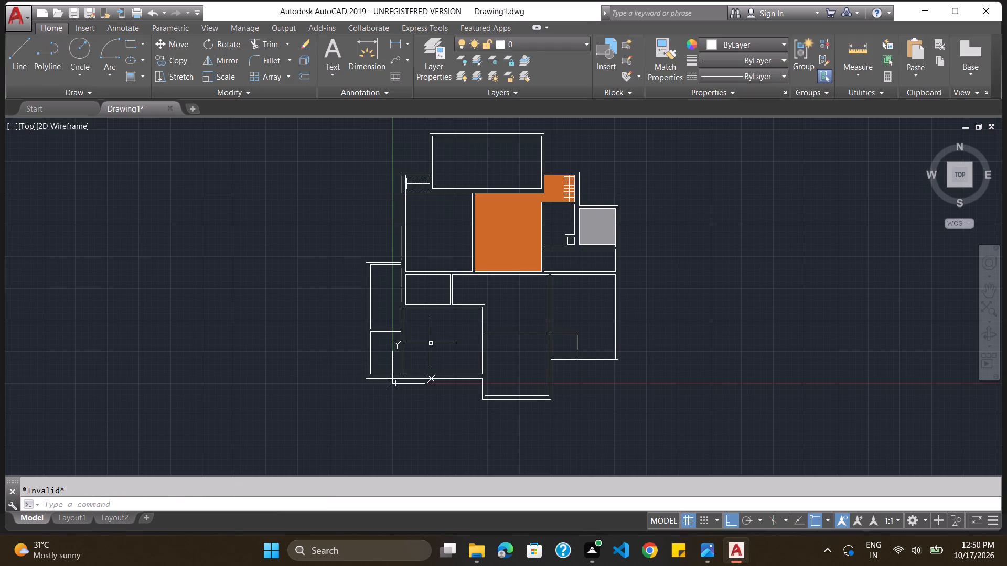
Undo the earlier edits back to before the orange and grey hatches and the opening between the northeast bedroom and its niche.
key("ctrl+z")
key("ctrl+z")
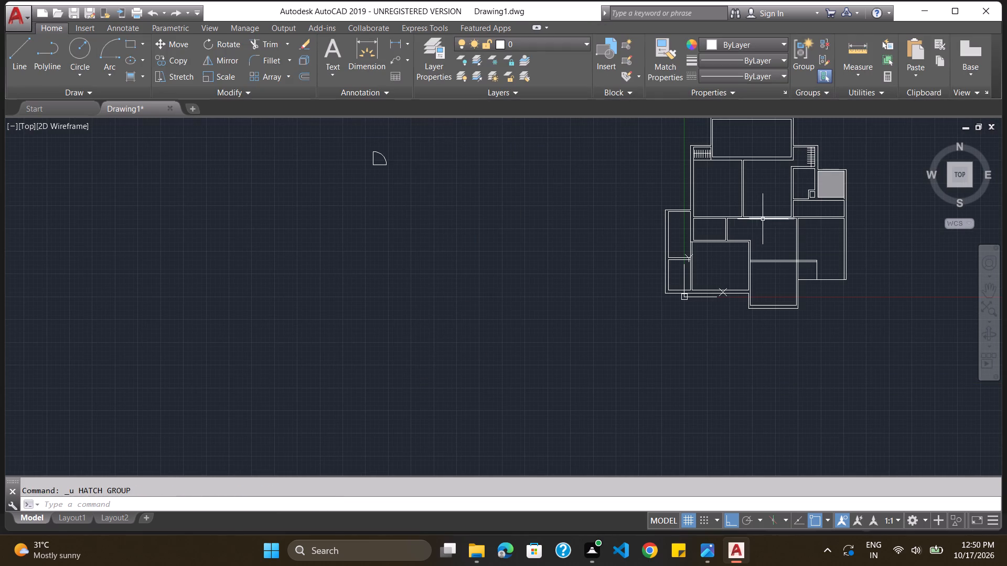
scroll(762, 220, "up", 1)
scroll(762, 220, "down", 1)
scroll(762, 220, "up", 1)
scroll(762, 220, "down", 1)
scroll(762, 220, "up", 1)
scroll(762, 220, "down", 1)
key("ctrl+z")
left_click_drag(762, 220, 862, 196, "ctrl")
key("ctrl+z")
key("ctrl+z")
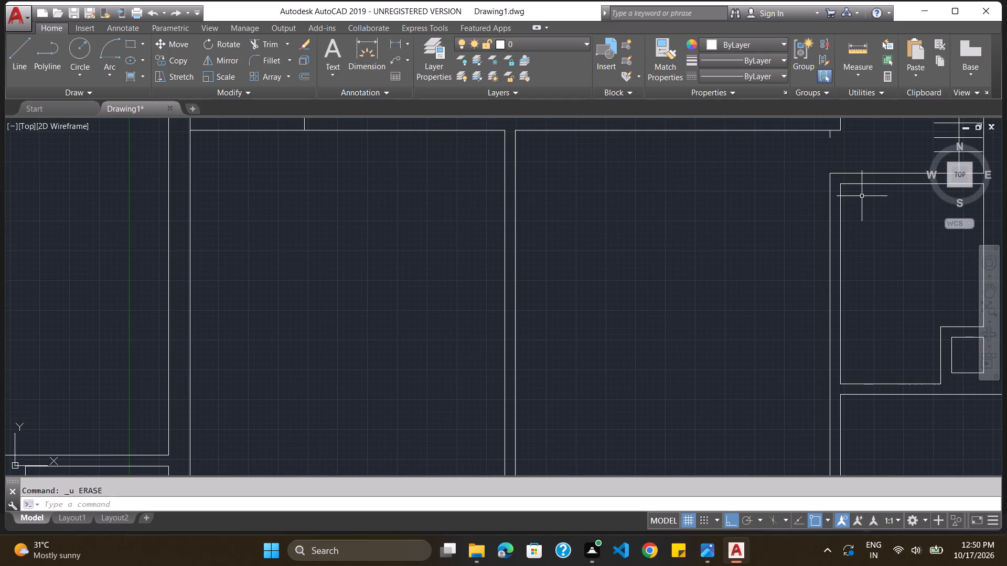
scroll(862, 196, "down", 4, "ctrl")
key("ctrl+z")
key("ctrl+z")
key("ctrl+z")
key("ctrl+z")
key("ctrl+z")
key("ctrl+z")
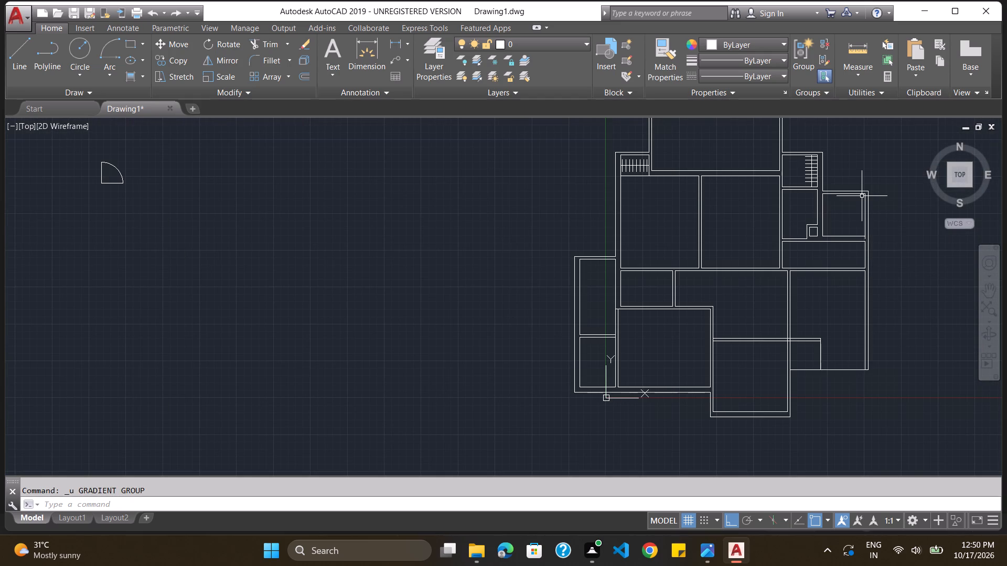
Trim both wall lines between the northeast bedroom and its adjoining dress niche to open the wall.
scroll(777, 196, "up", 4, "ctrl")
scroll(777, 196, "down", 3, "ctrl")
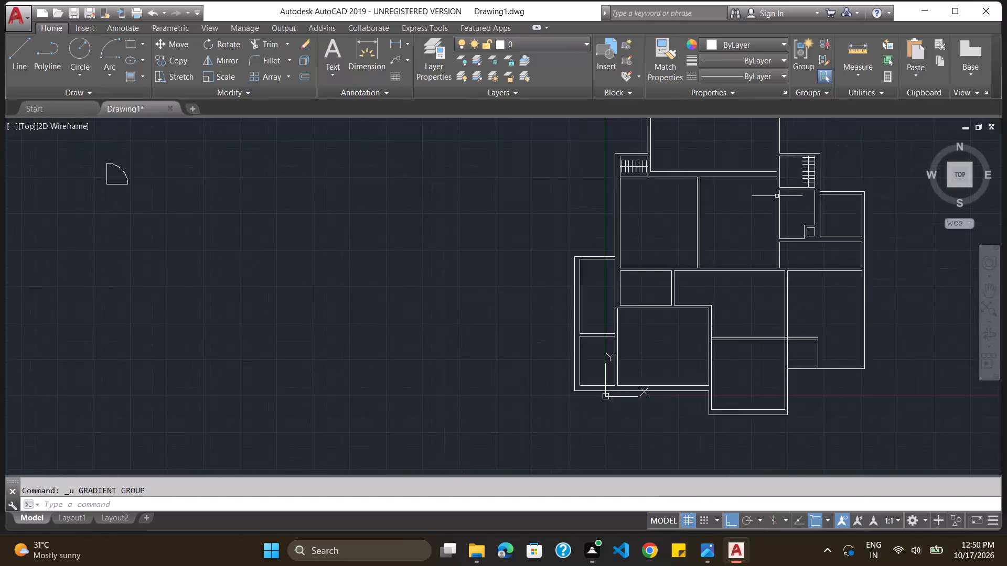
scroll(777, 196, "down", 2, "ctrl")
scroll(840, 169, "up", 2, "ctrl")
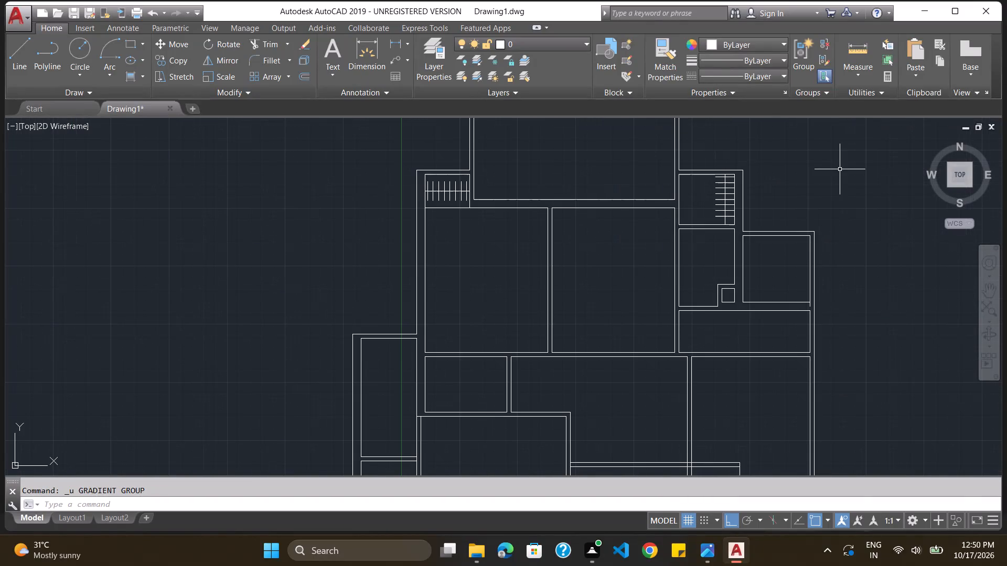
type("trim")
key("Return")
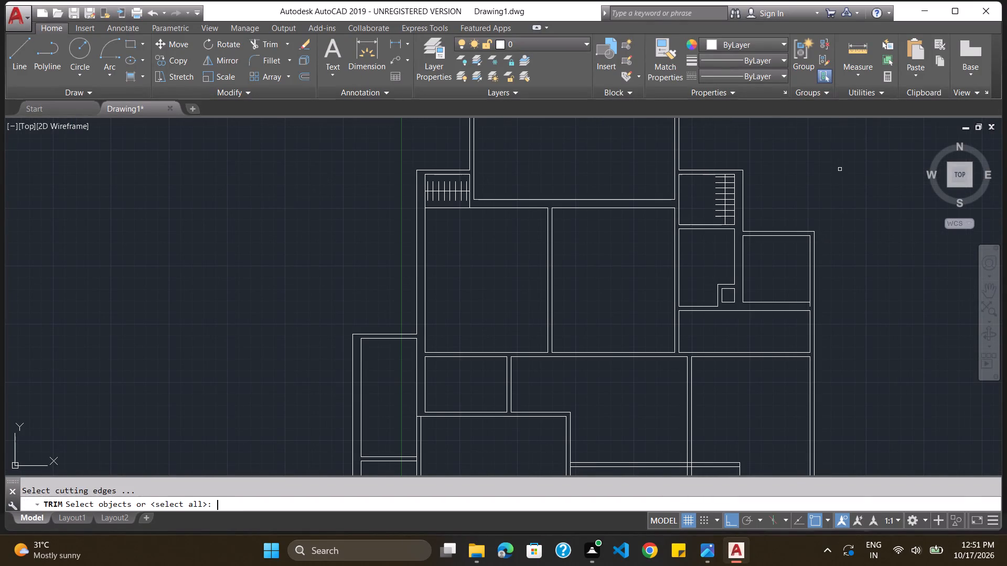
key("Return")
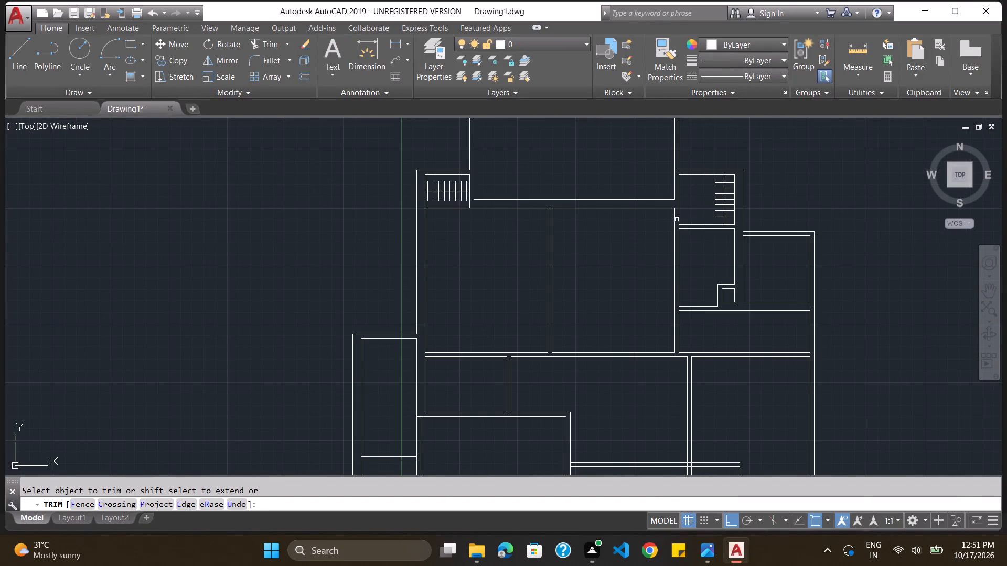
left_click(677, 220)
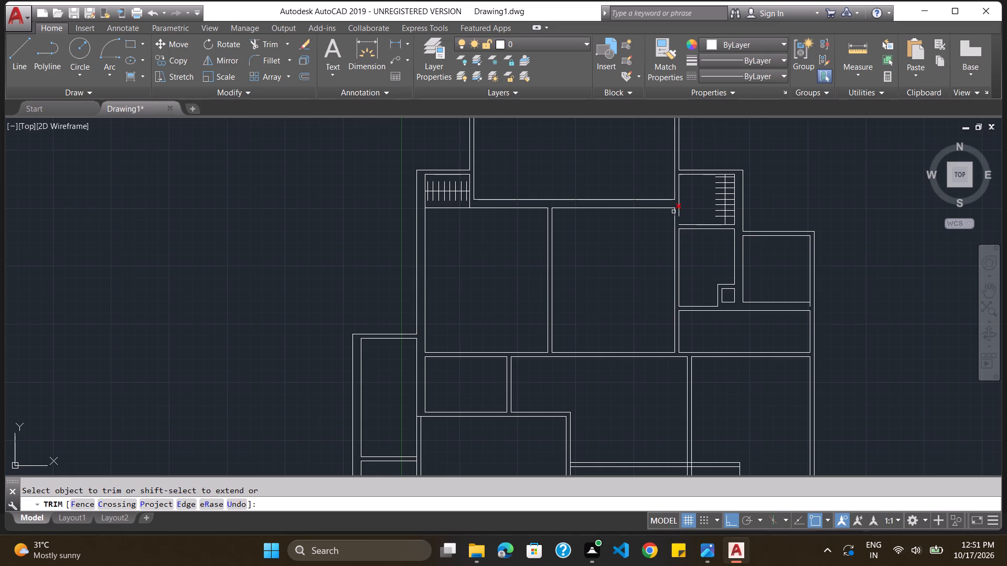
left_click(662, 210, "shift")
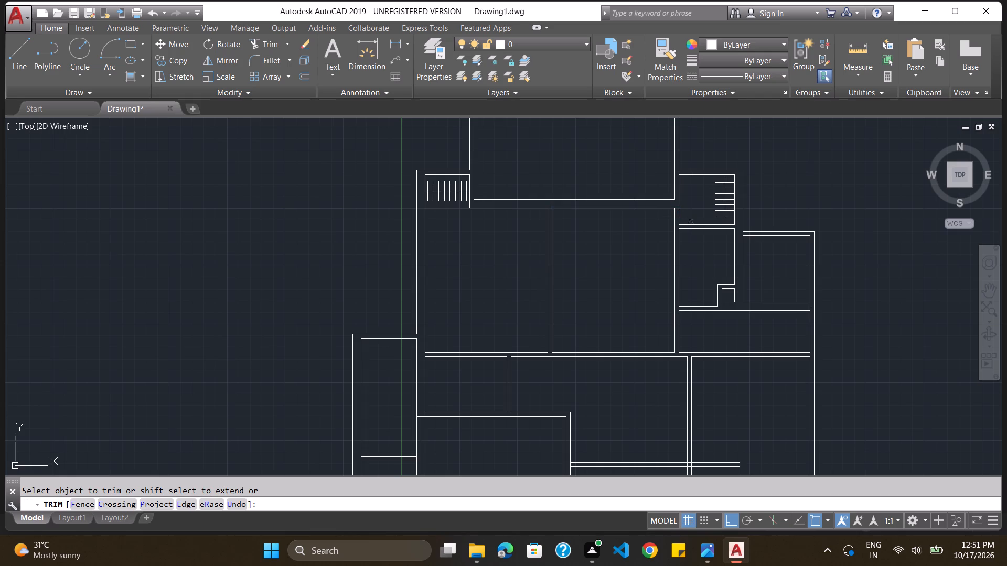
left_click(690, 225, "shift")
left_click(679, 215)
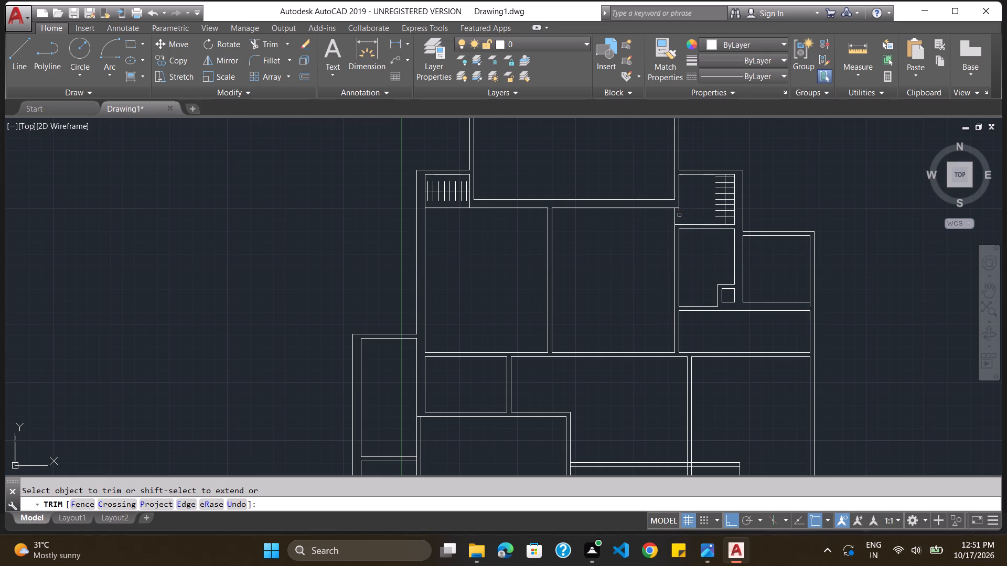
left_click(678, 212)
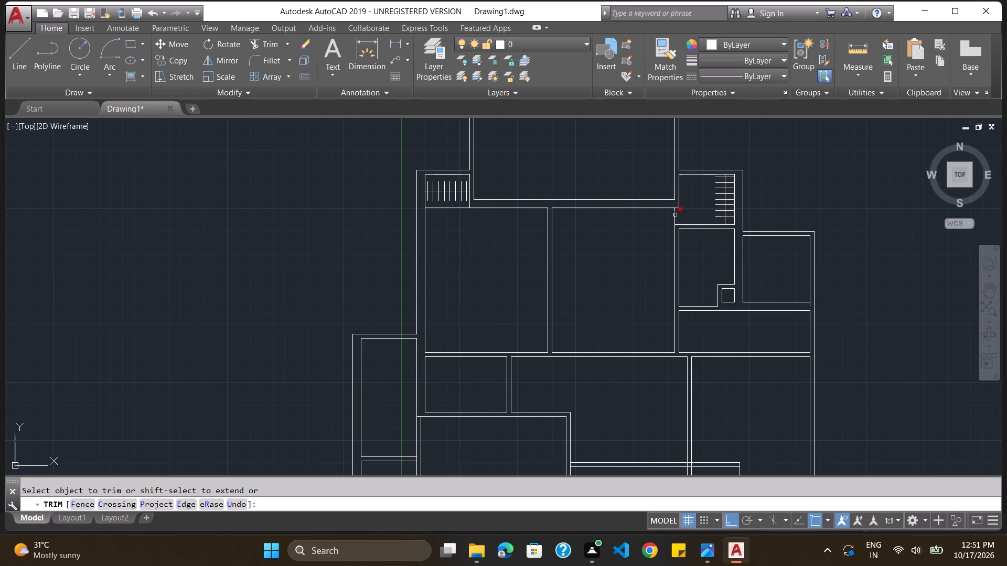
left_click(675, 219)
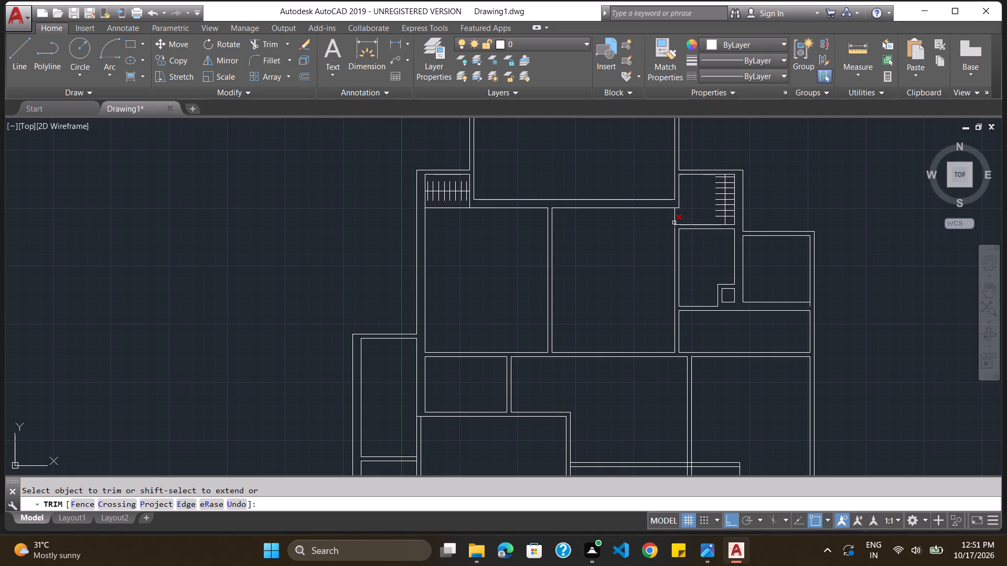
left_click(676, 220)
left_click(676, 214)
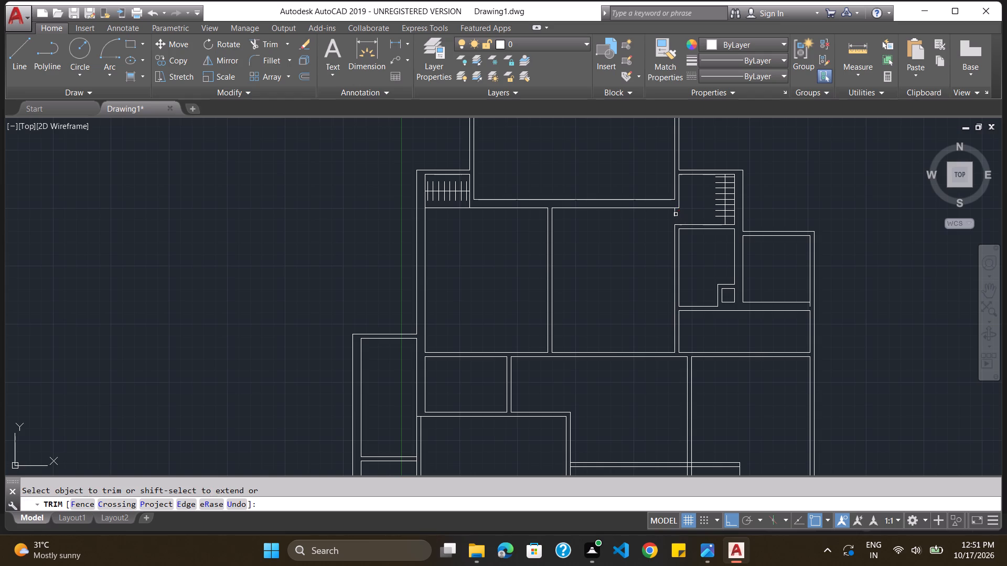
left_click(674, 214)
scroll(675, 212, "up", 4, "ctrl")
key("Escape")
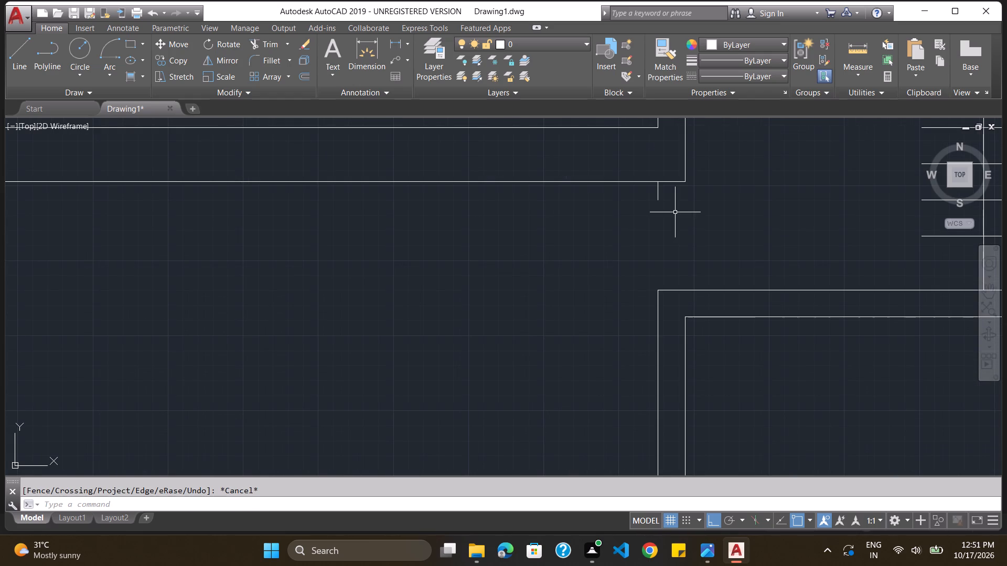
Erase the short leftover wall stub at the north end of the new opening into the dress niche.
left_click(658, 197)
key("Delete")
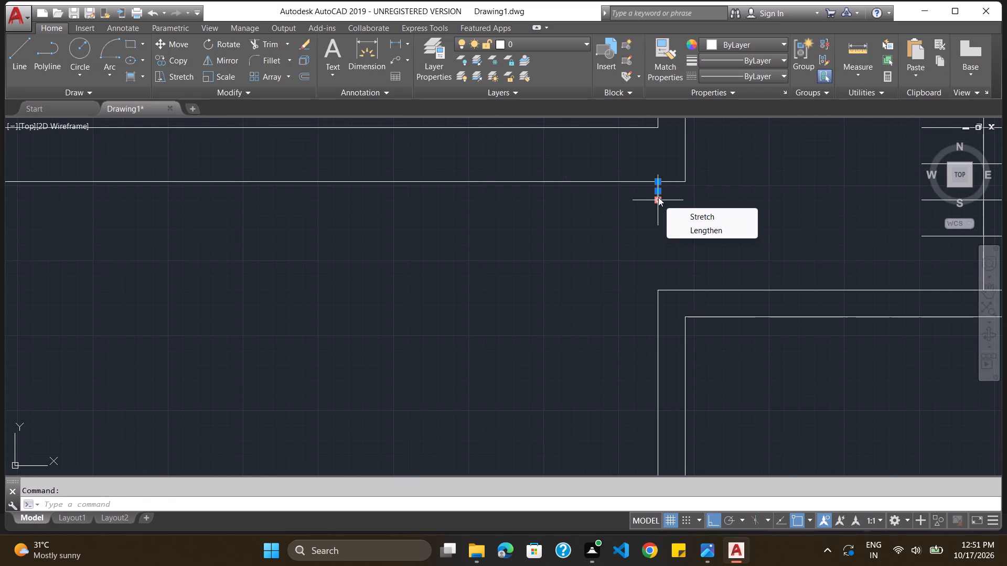
key("Delete")
key("Delete")
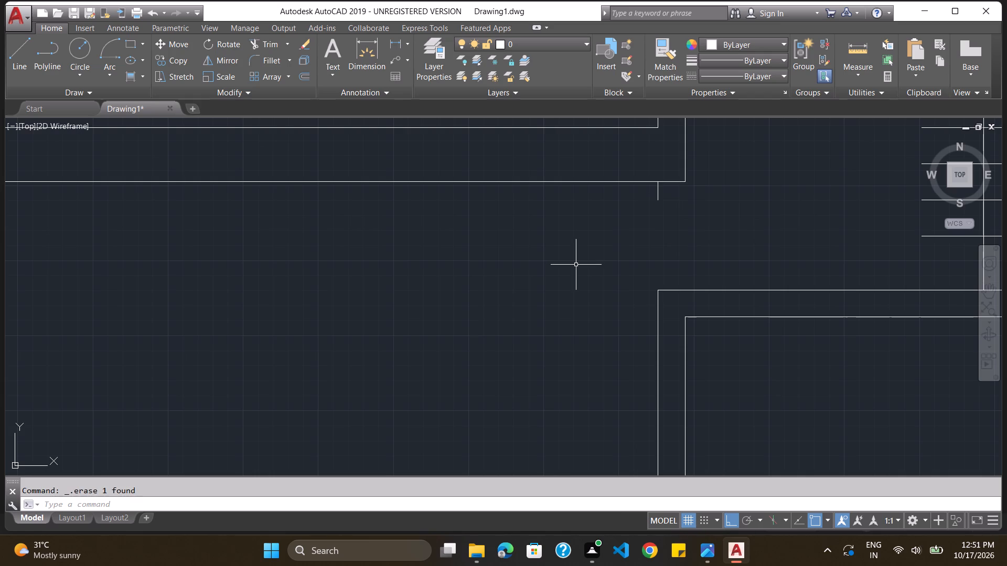
left_click(658, 194)
key("Delete")
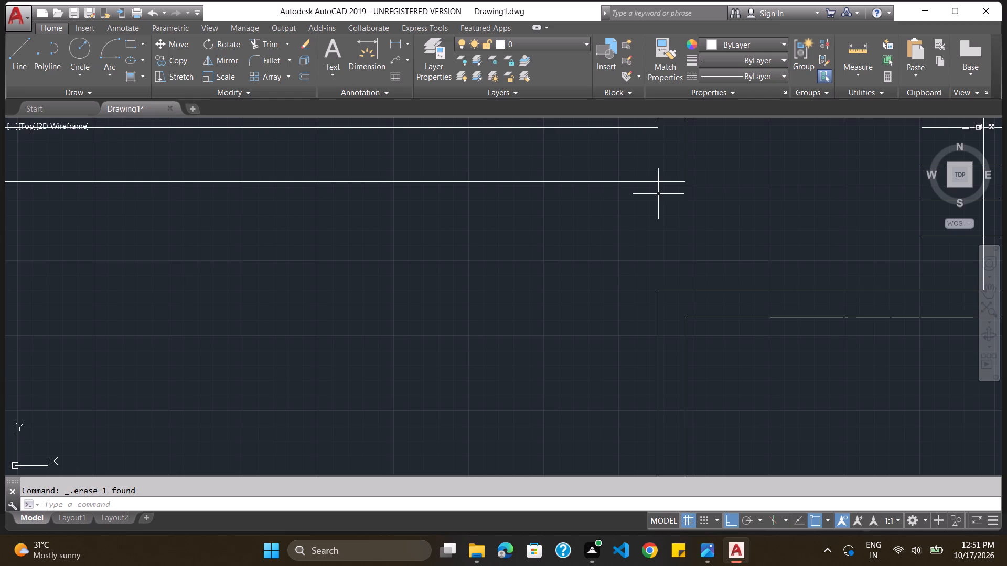
Examine the whole floor plan and switch to the 3BHK reference image to compare the layout.
scroll(658, 194, "down", 2, "ctrl")
scroll(658, 194, "right", 1)
scroll(658, 194, "left", 1)
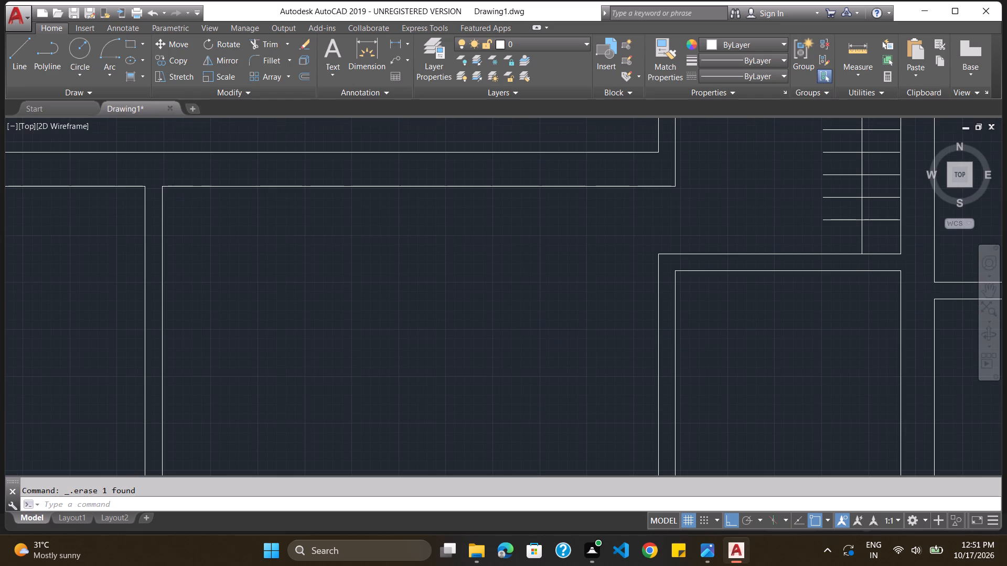
scroll(658, 194, "left", 1)
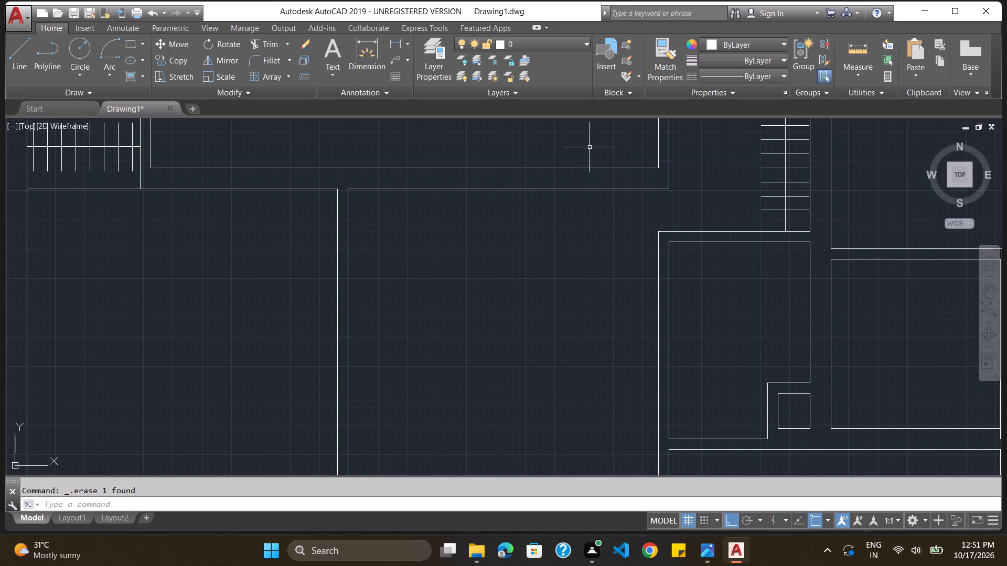
scroll(588, 146, "down", 6, "ctrl")
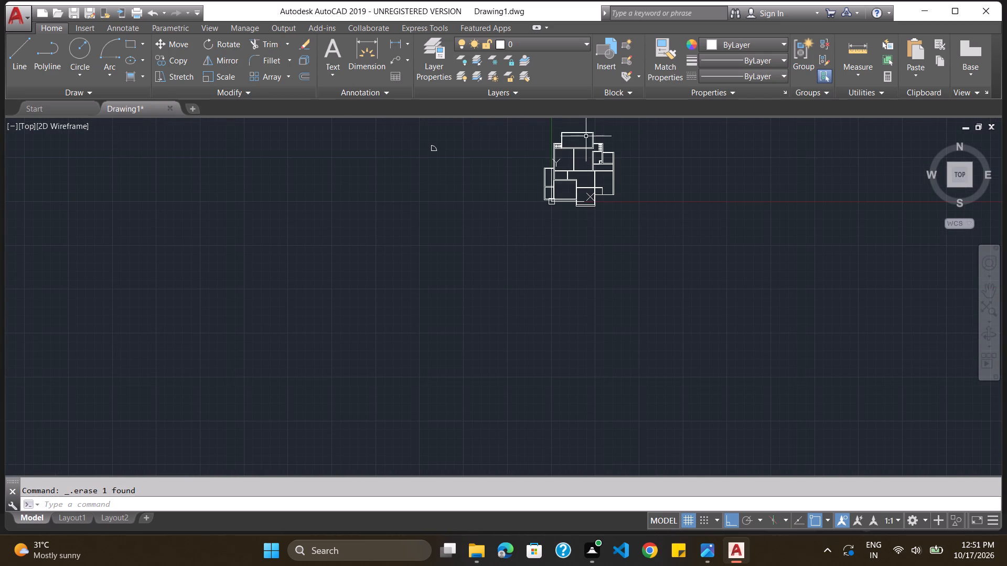
scroll(581, 120, "up", 4, "ctrl")
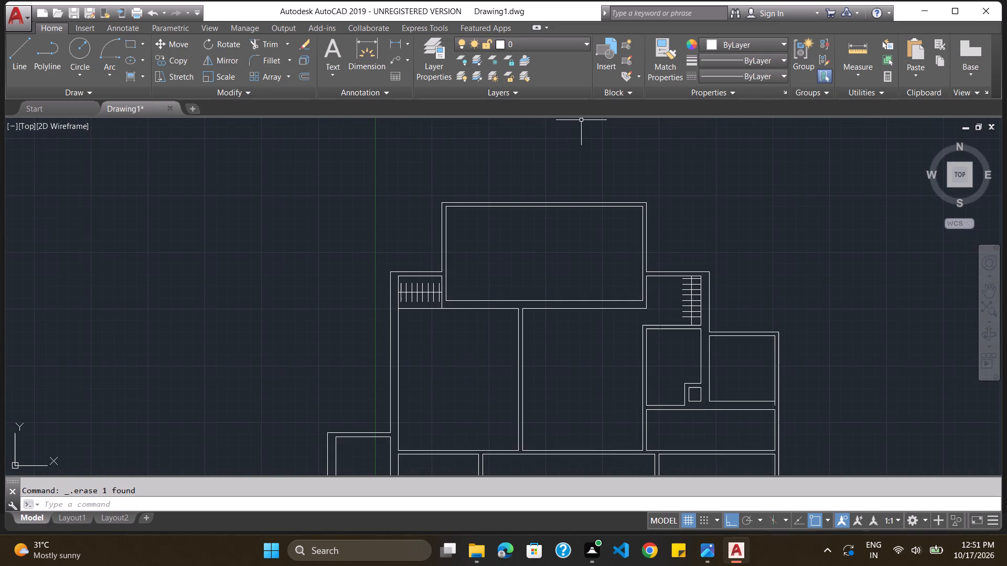
scroll(581, 120, "down", 2, "ctrl")
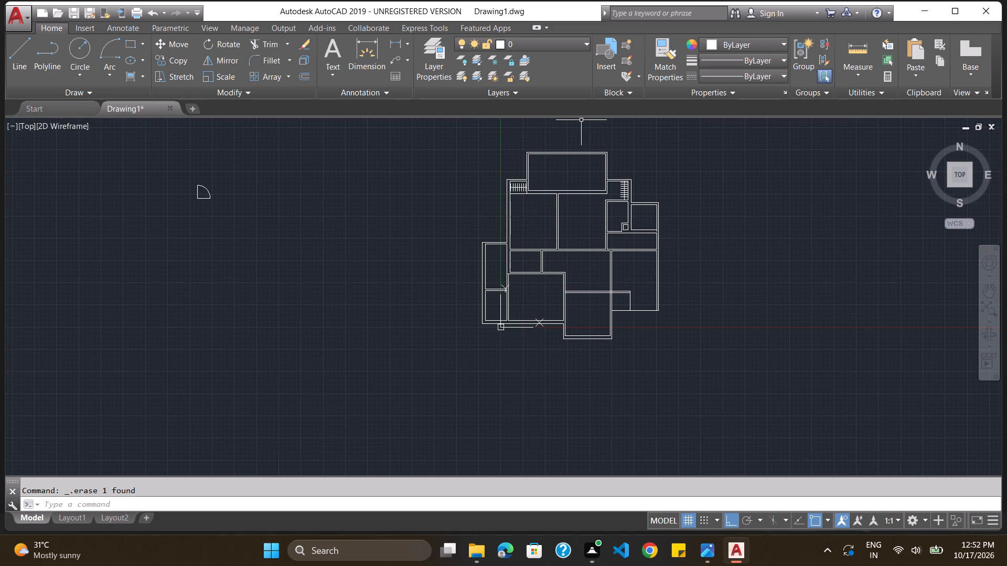
key("alt+Tab")
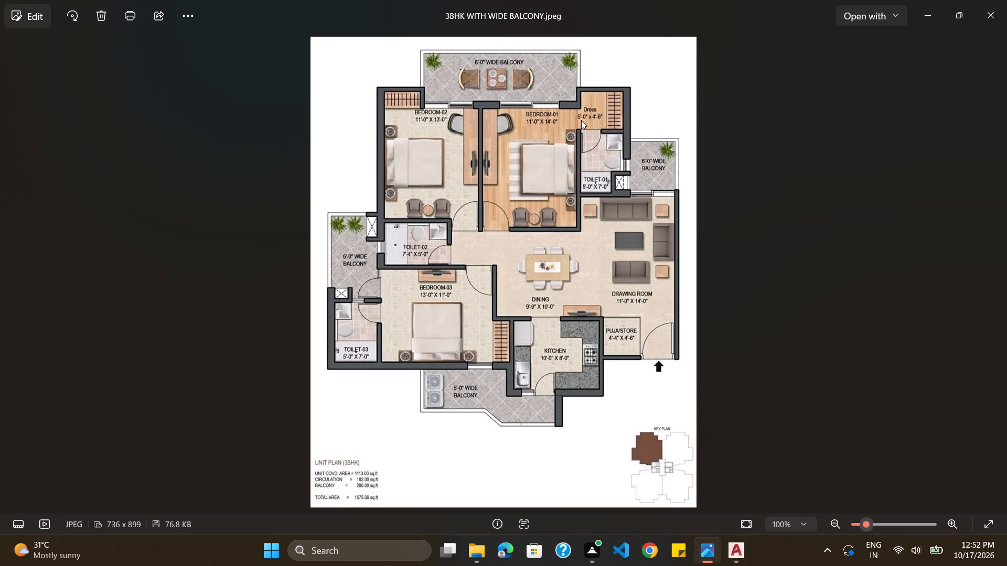